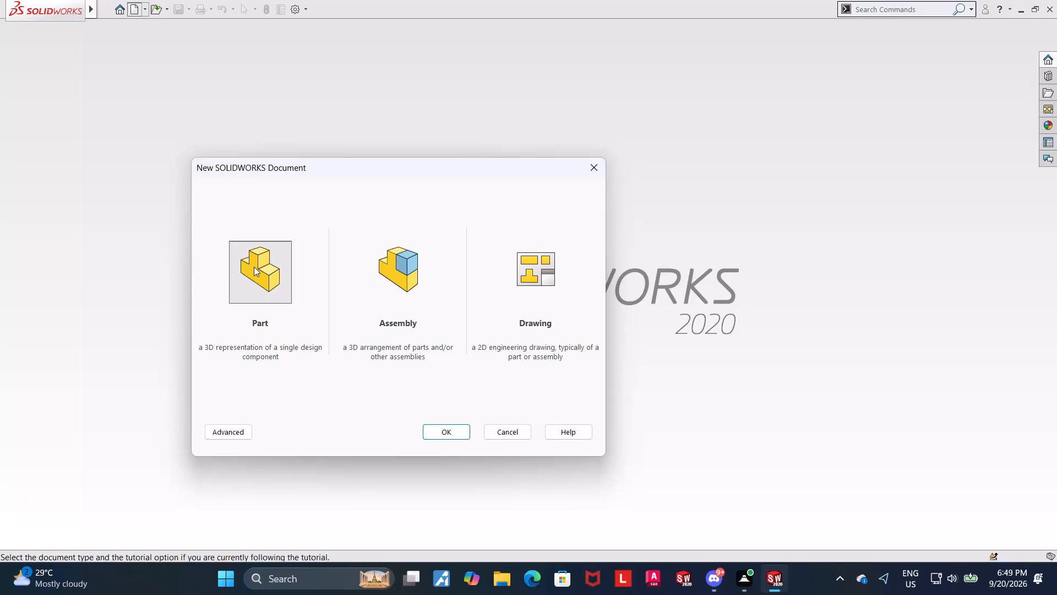
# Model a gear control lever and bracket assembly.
# Create a new part document and start a sketch on the Front Plane.
pyautogui.click(254, 267)
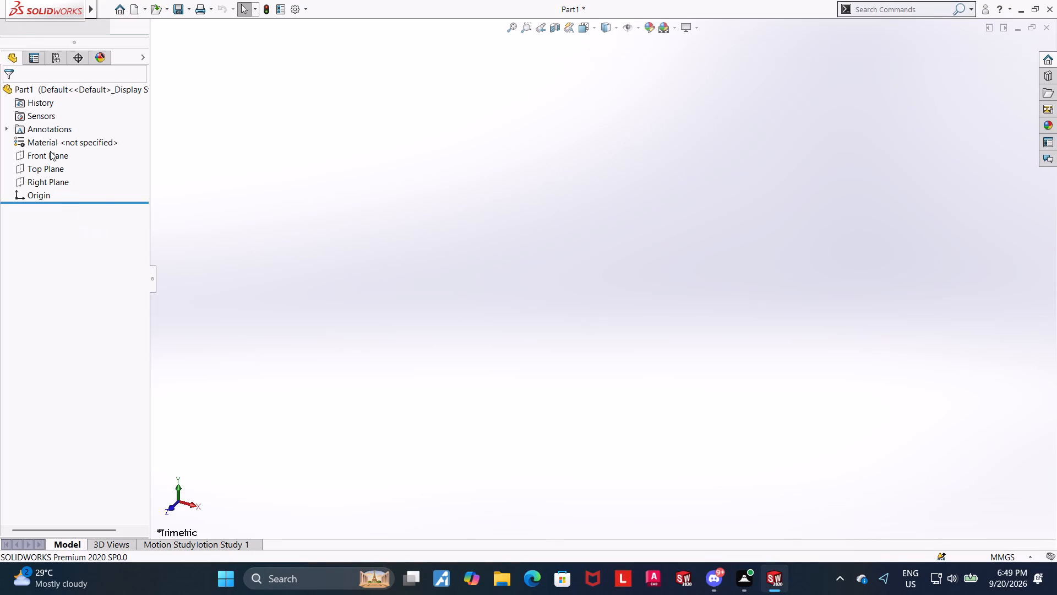
pyautogui.click(50, 151)
pyautogui.click(95, 199)
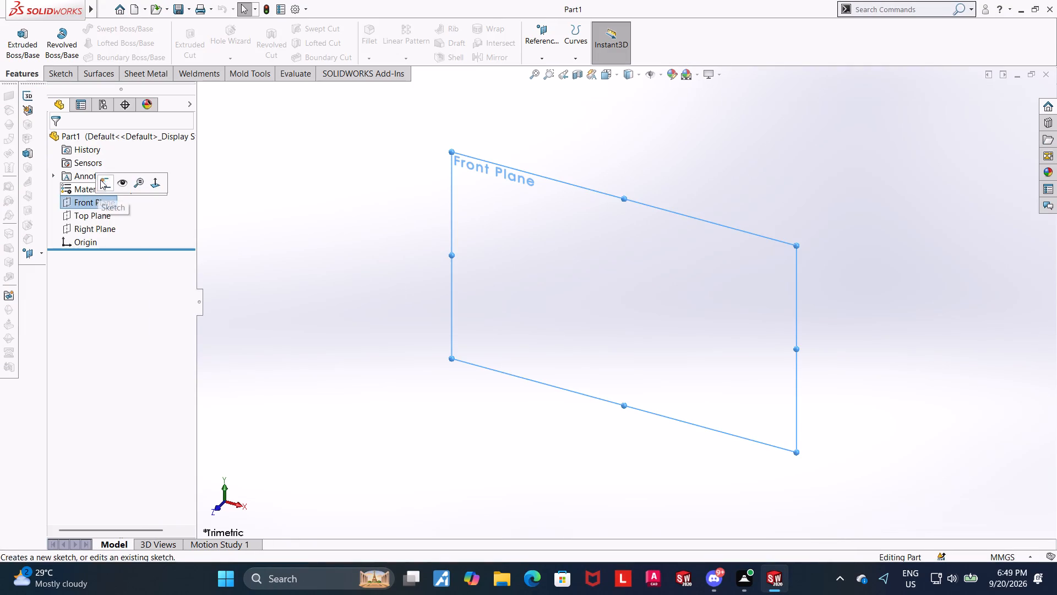
pyautogui.click(100, 180)
# Sketch connected lines from the origin: about 123 mm left, 82 mm slanting up-left, 86 mm sloping down-right, 32 mm down, 77 mm right to above the origin.
pyautogui.click(101, 28)
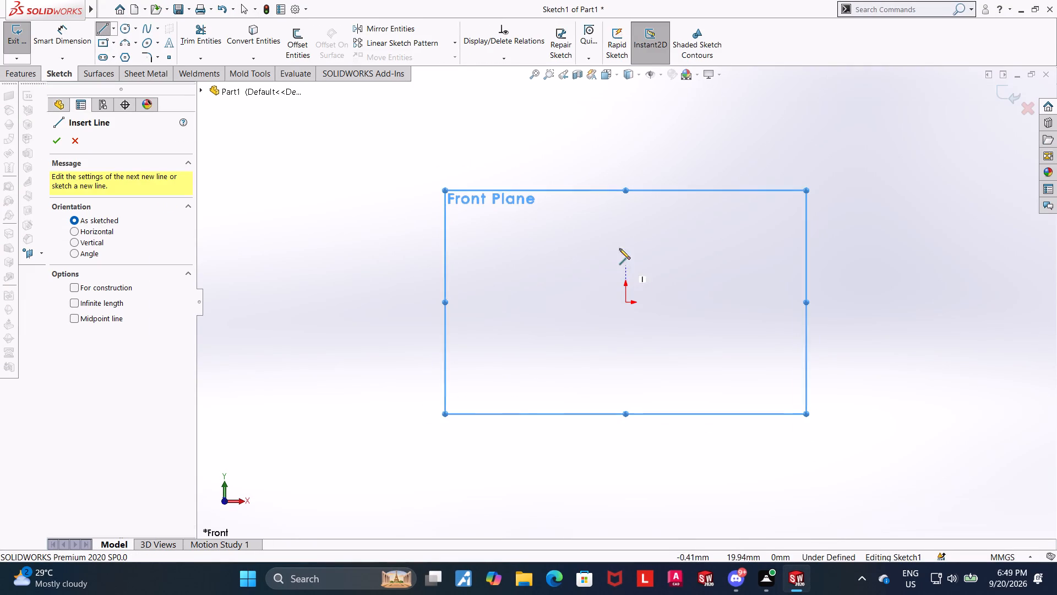
pyautogui.click(624, 302)
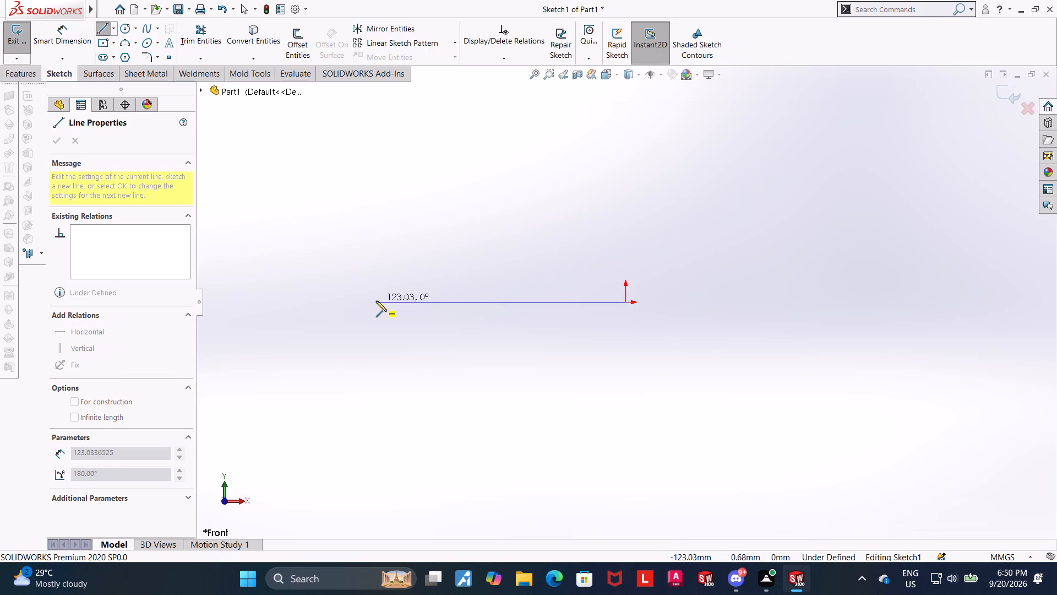
pyautogui.click(376, 301)
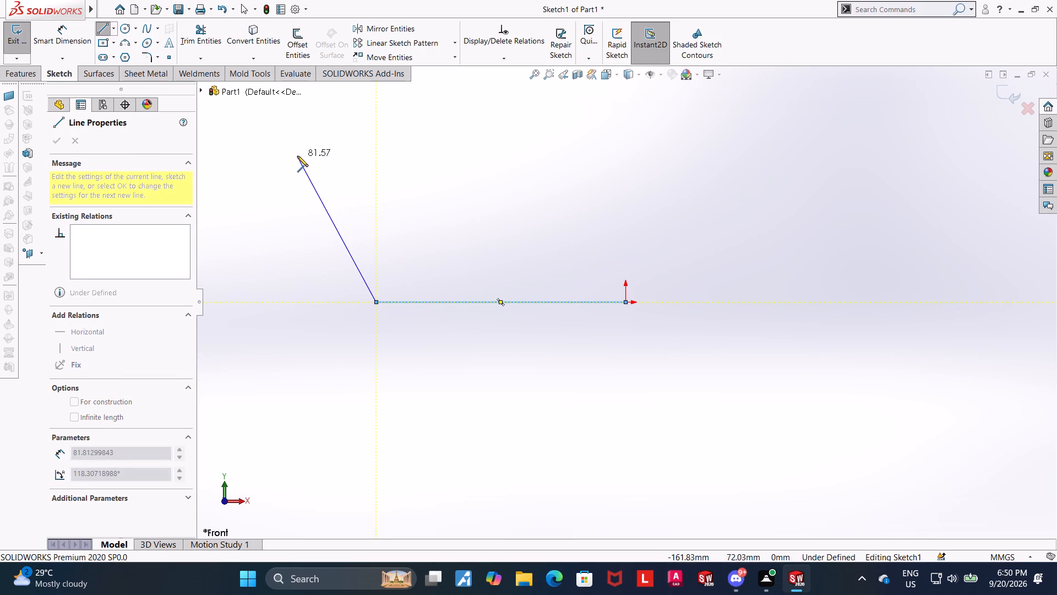
pyautogui.click(297, 156)
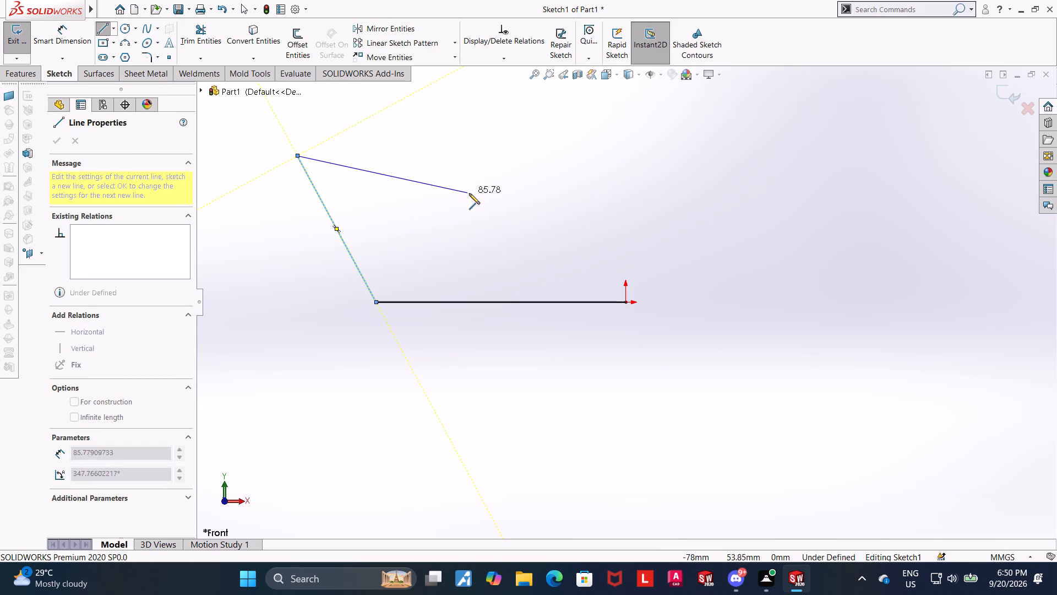
pyautogui.click(470, 194)
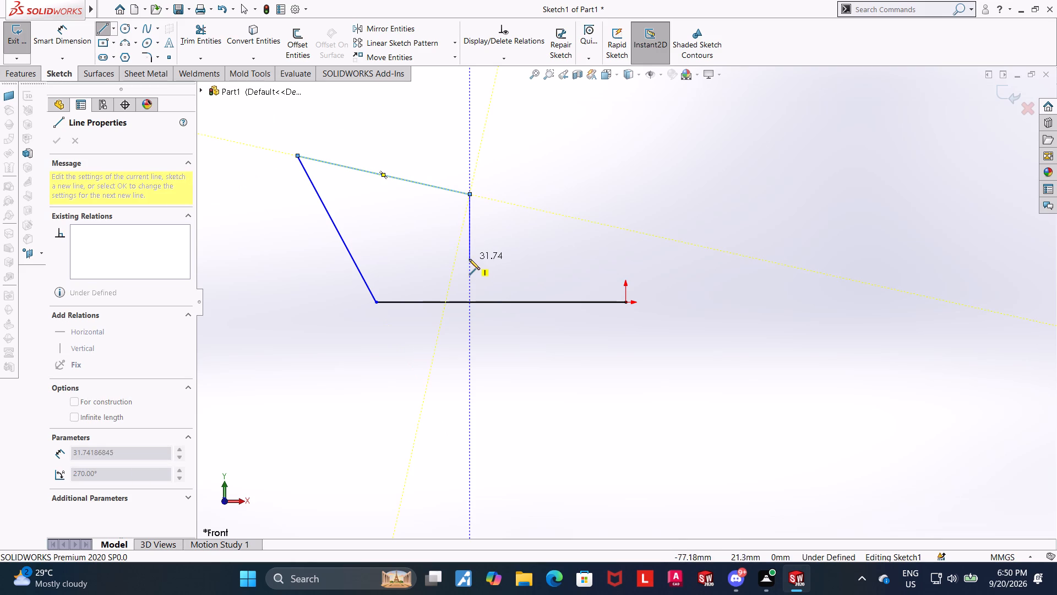
pyautogui.click(469, 259)
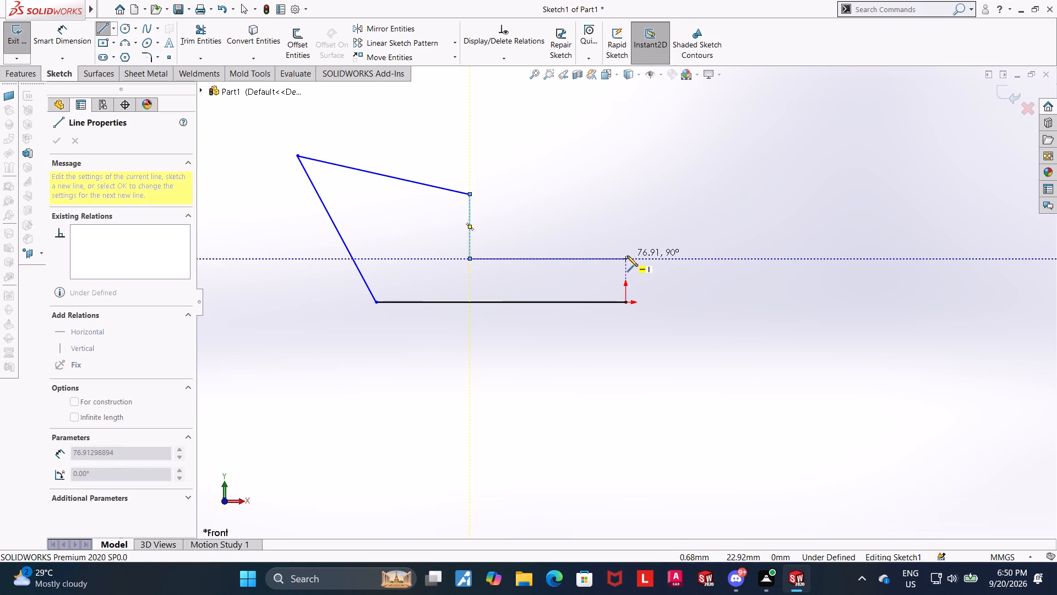
pyautogui.click(624, 257)
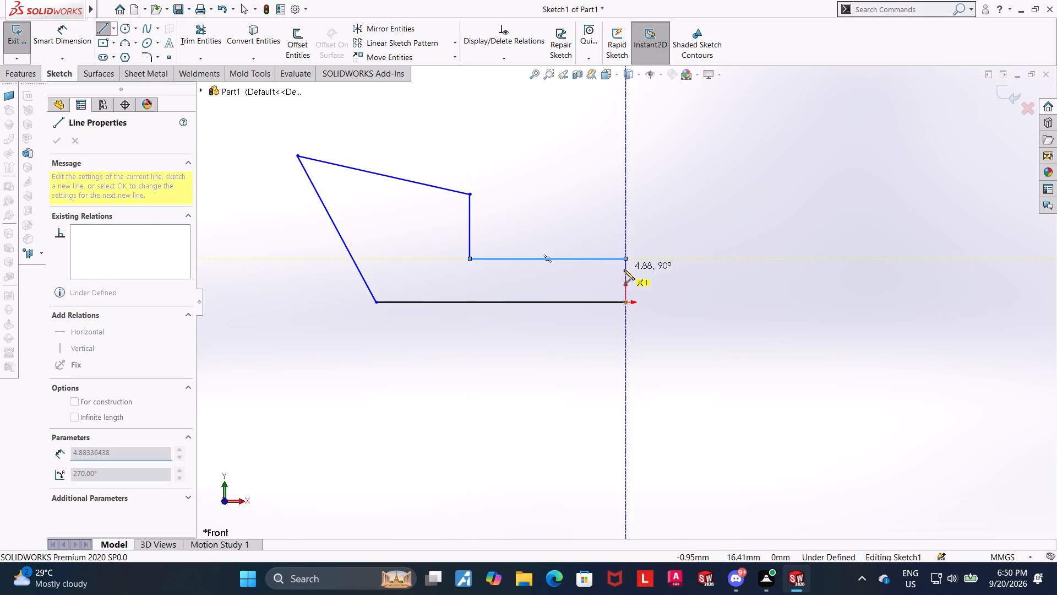
# Close the profile down to the origin, including a rectangular notch about 11 mm high cut inward from its right side, about 5 mm below the ledge.
pyautogui.click(625, 269)
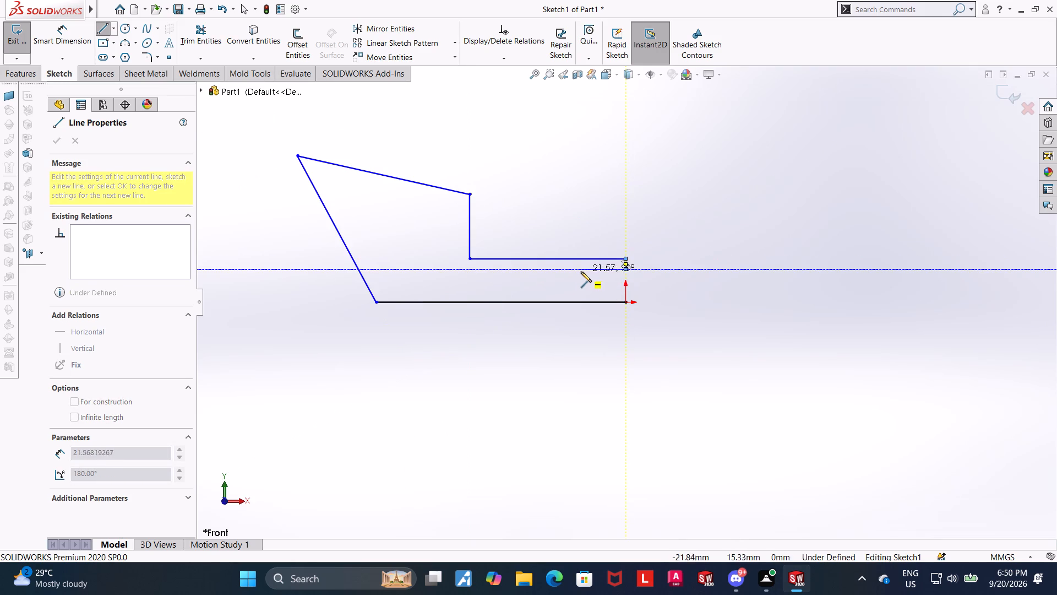
pyautogui.click(576, 273)
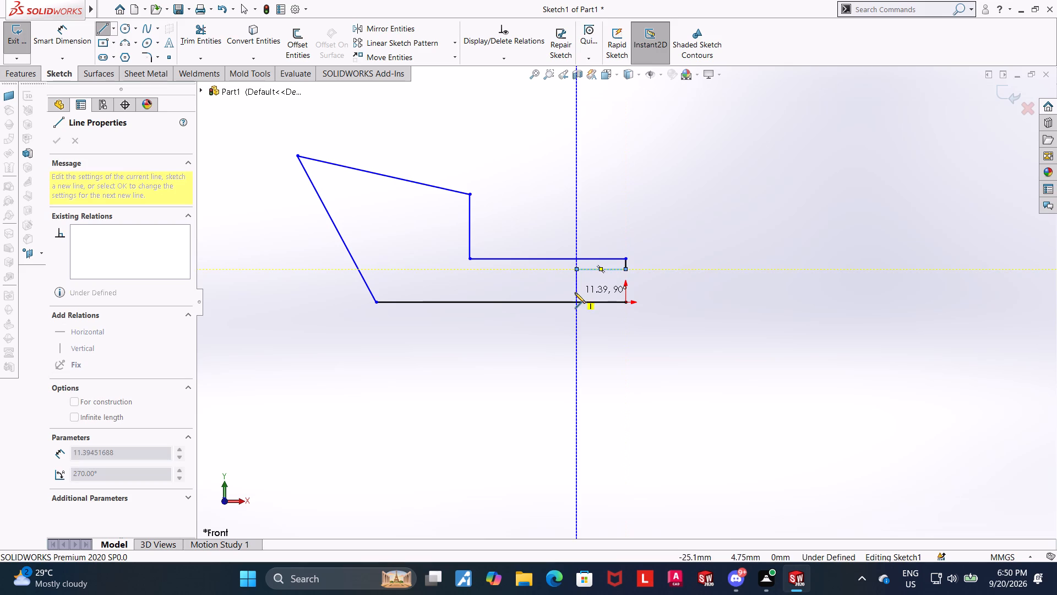
pyautogui.click(575, 293)
pyautogui.click(625, 292)
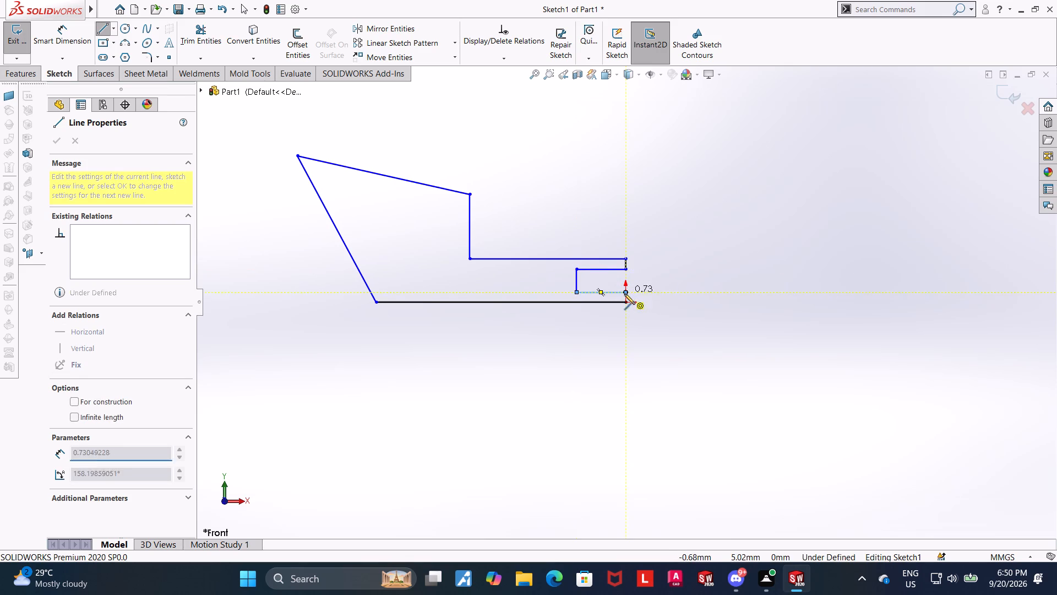
pyautogui.click(624, 302)
pyautogui.press('Escape')
pyautogui.press('Escape')
pyautogui.press('Escape')
pyautogui.press('Escape')
pyautogui.press('Escape')
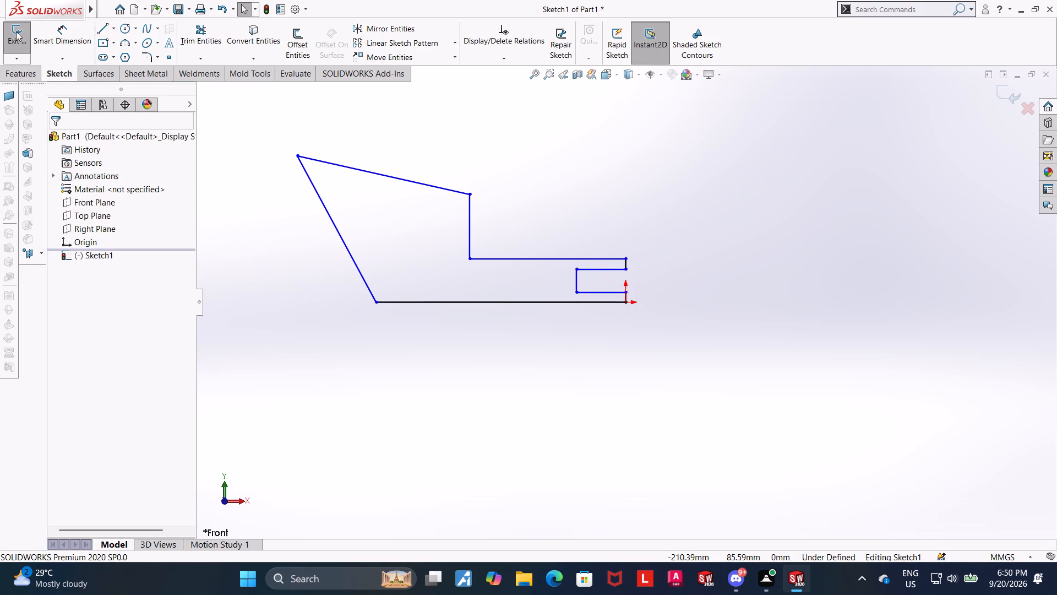
# Dimension the profile's bottom horizontal line to 85 mm.
pyautogui.click(59, 41)
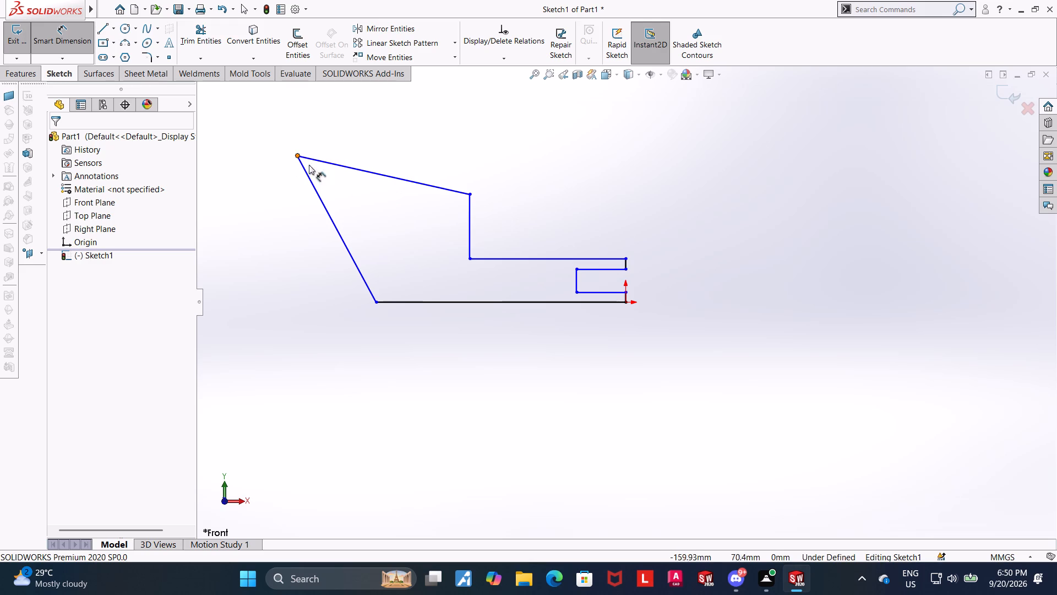
pyautogui.click(494, 302)
pyautogui.click(497, 354)
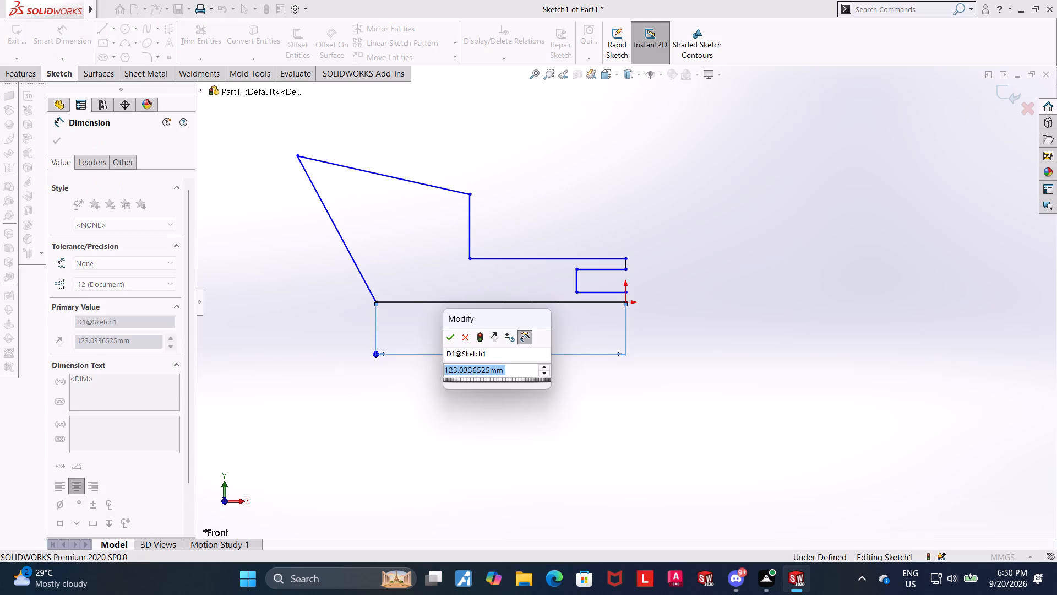
pyautogui.write('85')
pyautogui.press('Return')
pyautogui.press('Escape')
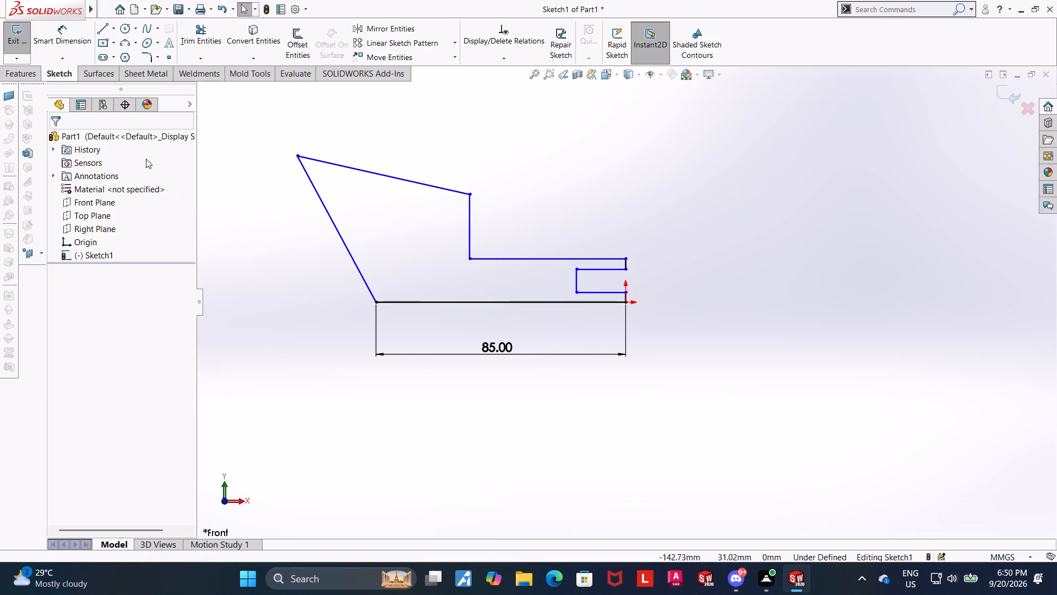
# Dimension the horizontal distance from the profile's upper-left corner to the origin as 100 mm.
pyautogui.click(74, 40)
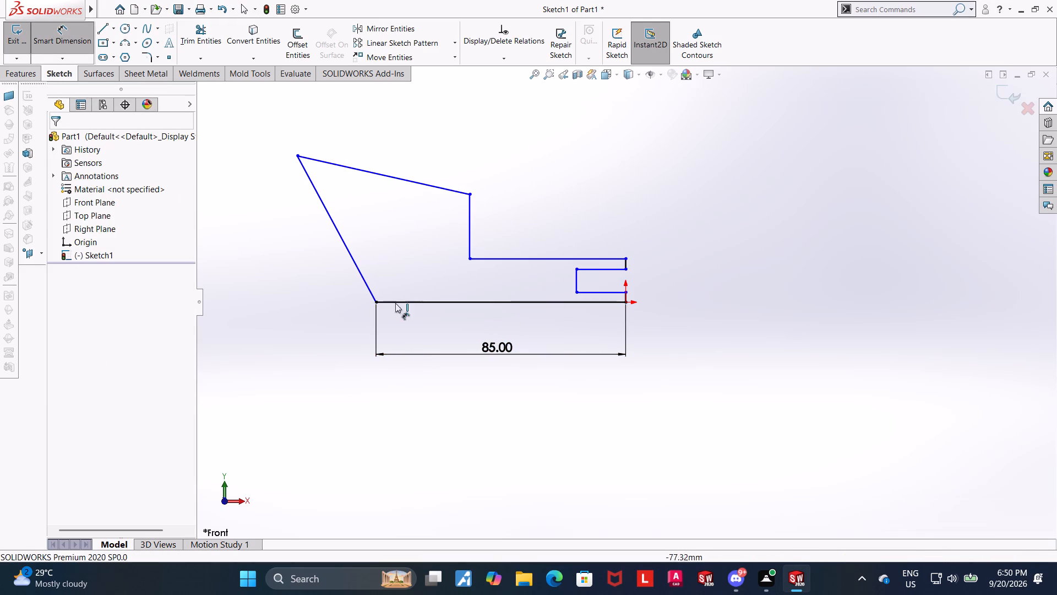
pyautogui.click(298, 155)
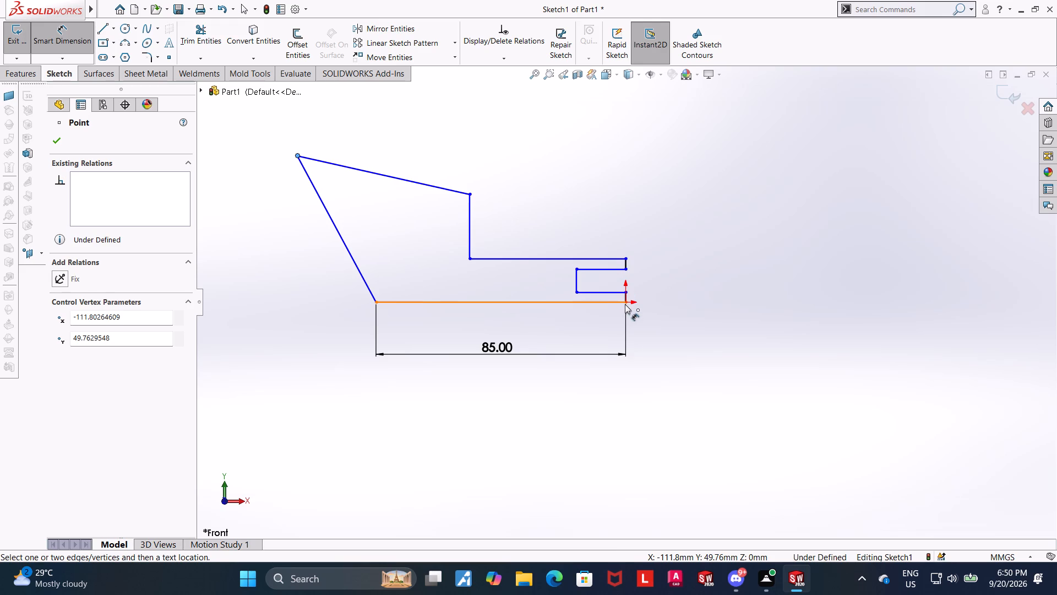
pyautogui.click(625, 304)
pyautogui.click(457, 125)
pyautogui.write('100')
pyautogui.press('Return')
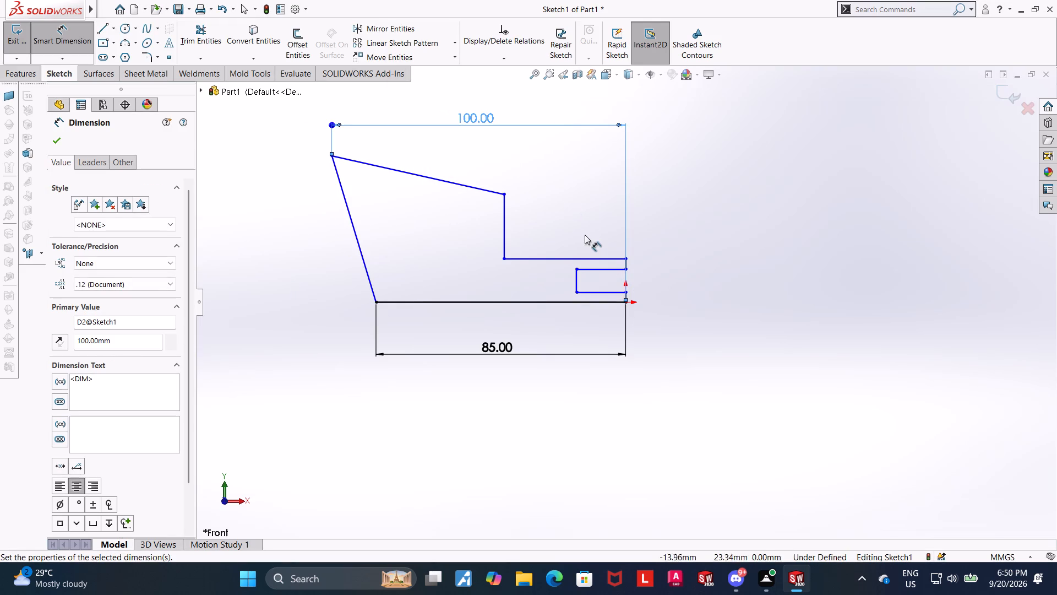
pyautogui.press('Escape')
# Dimension the height from the bottom line to the profile's upper-left corner as 70 mm.
pyautogui.click(57, 37)
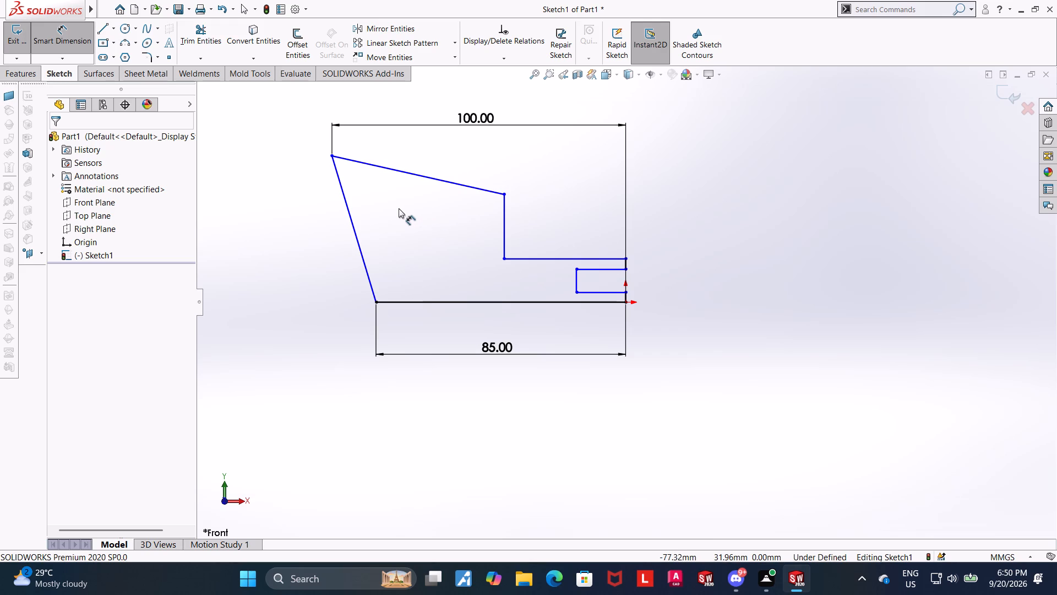
pyautogui.click(330, 159)
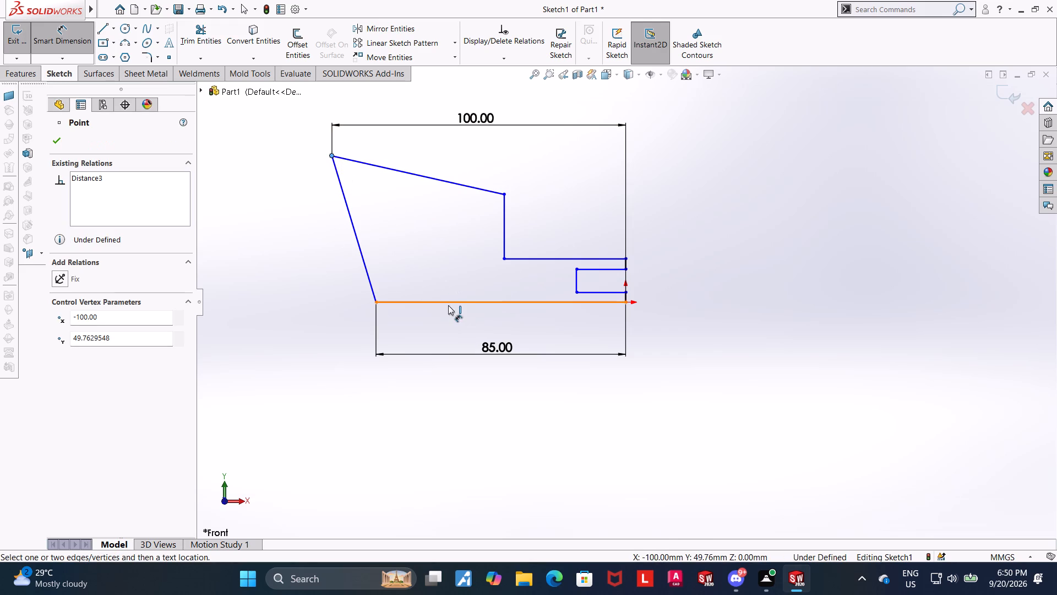
pyautogui.click(448, 304)
pyautogui.click(295, 284)
pyautogui.write('70')
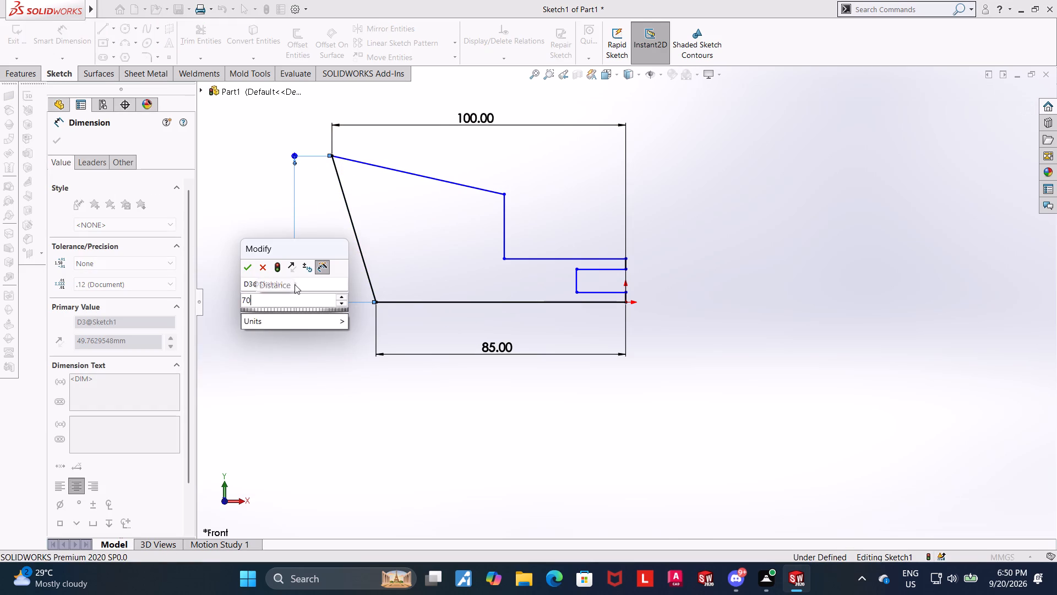
pyautogui.press('Return')
pyautogui.press('Escape')
# Dimension the height between the bottom line and the horizontal ledge on the right as 30 mm.
pyautogui.click(77, 37)
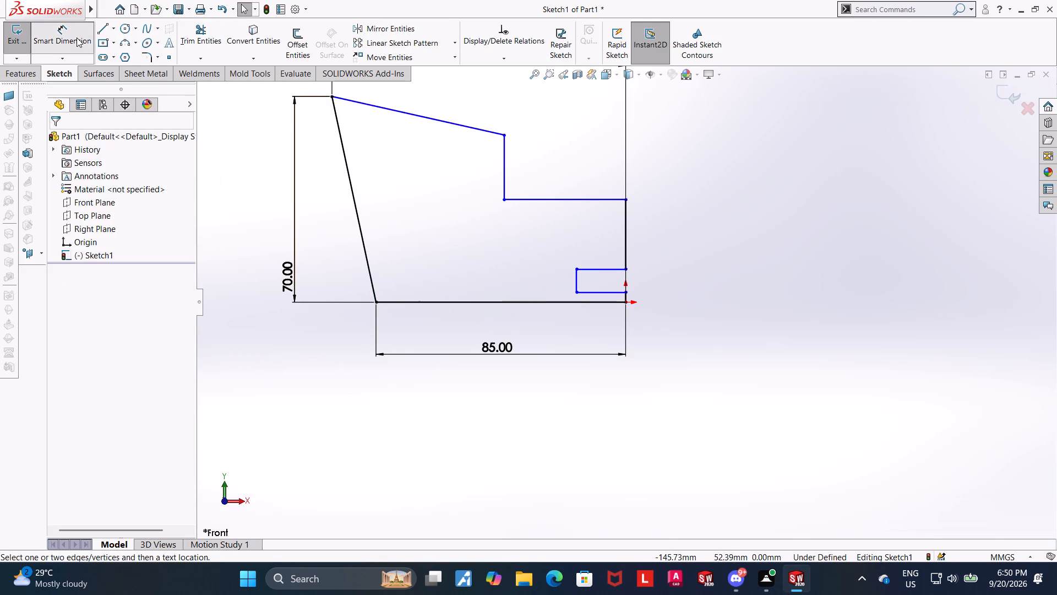
pyautogui.click(604, 201)
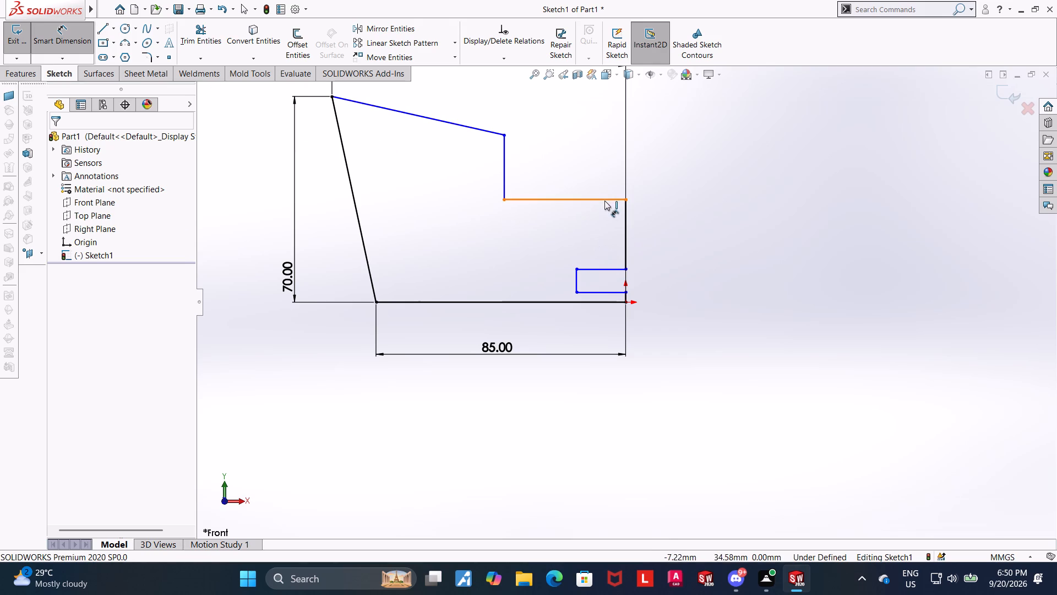
pyautogui.click(595, 302)
pyautogui.click(704, 266)
pyautogui.write('30')
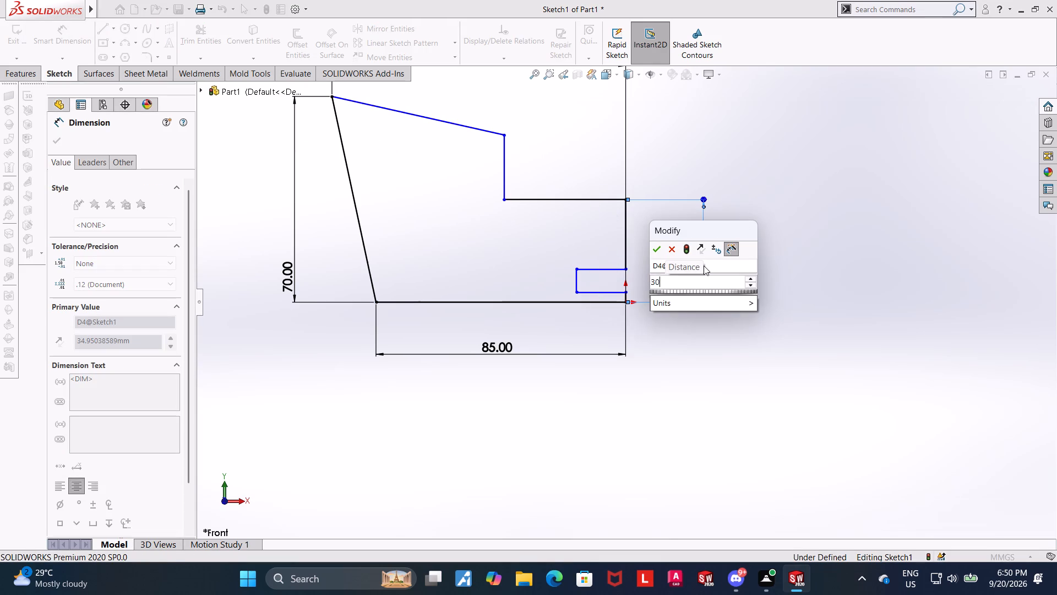
pyautogui.press('Return')
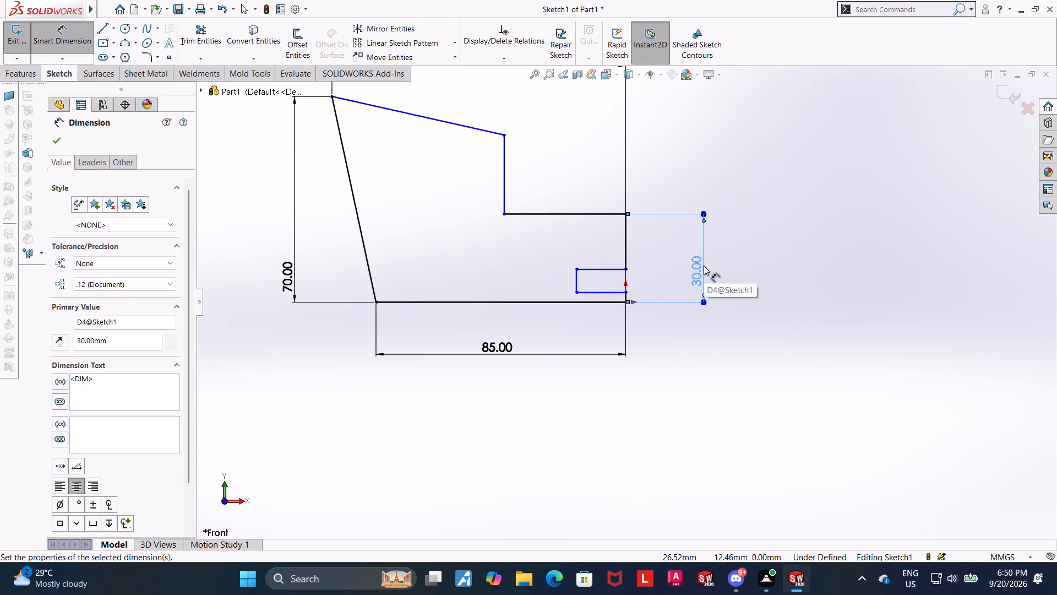
pyautogui.press('Escape')
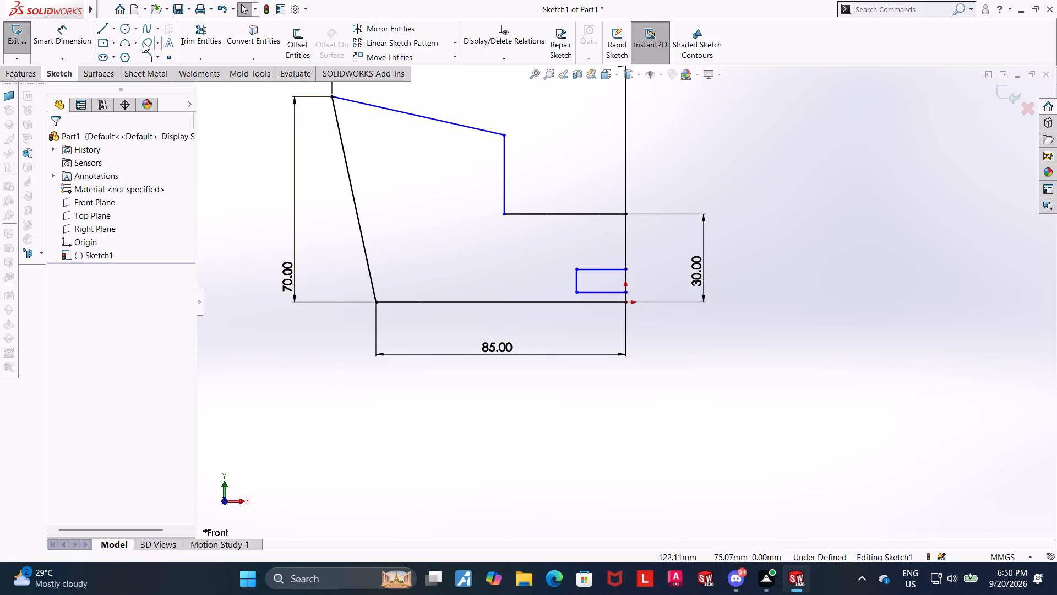
# Dimension the horizontal distance between the two ends of the sloping top line as 65 mm.
pyautogui.scroll(3, 391, 186)
pyautogui.scroll(-2, 518, 202)
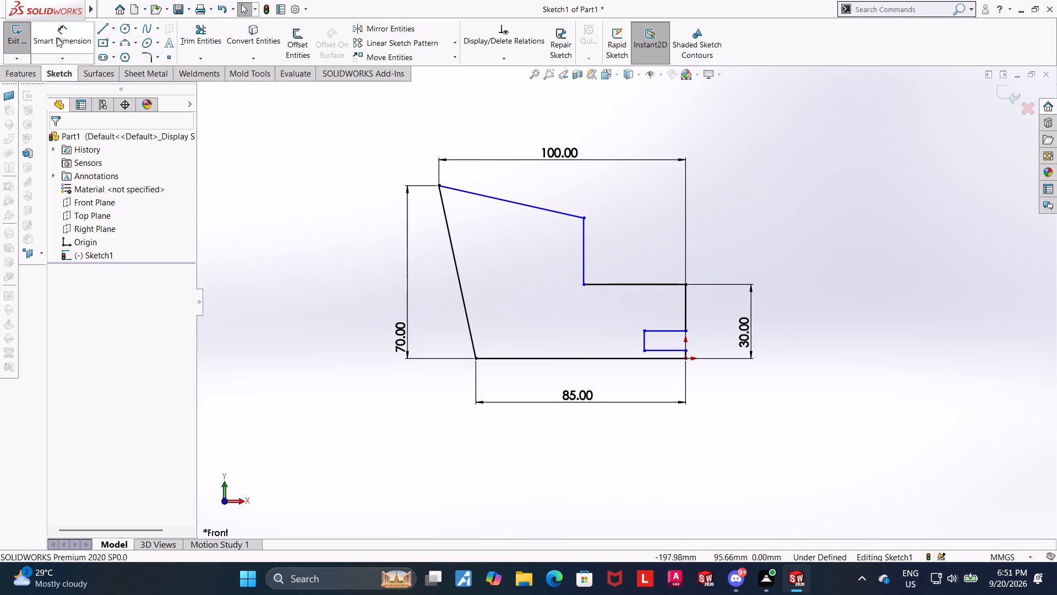
pyautogui.click(57, 37)
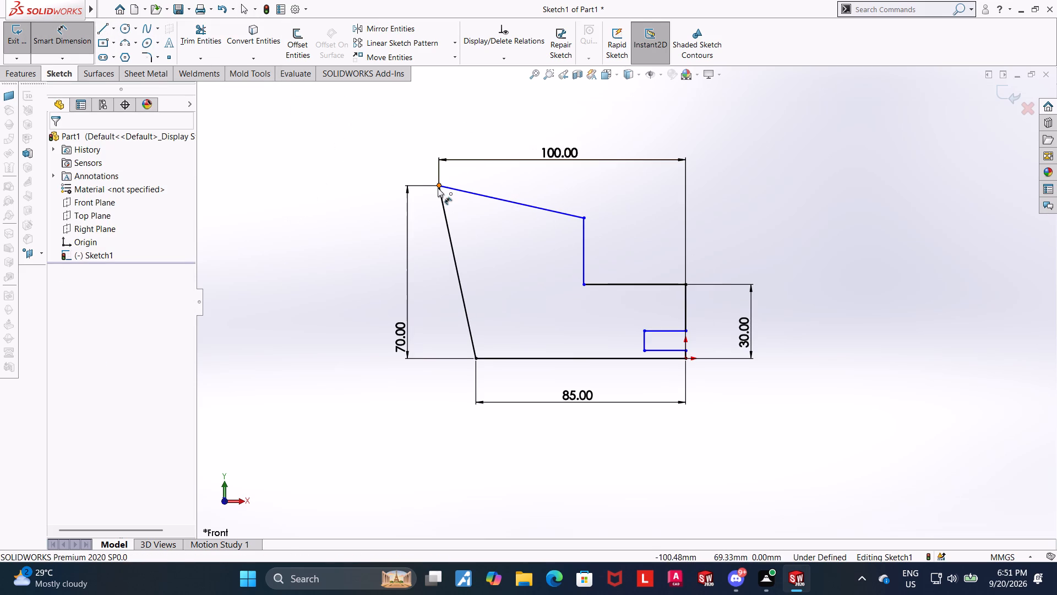
pyautogui.click(438, 188)
pyautogui.click(585, 217)
pyautogui.click(519, 262)
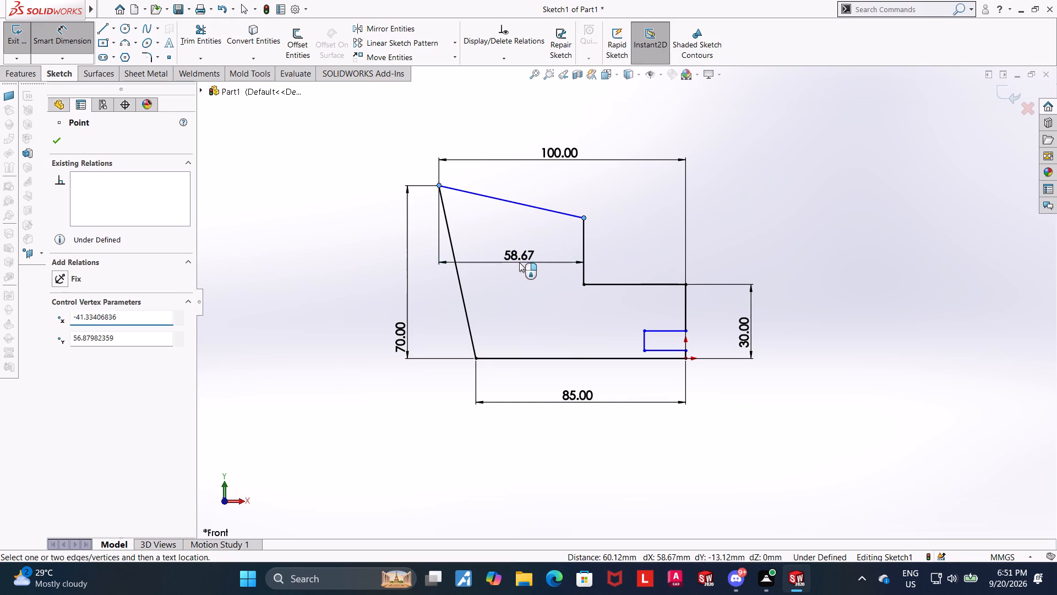
pyautogui.write('65')
pyautogui.press('Return')
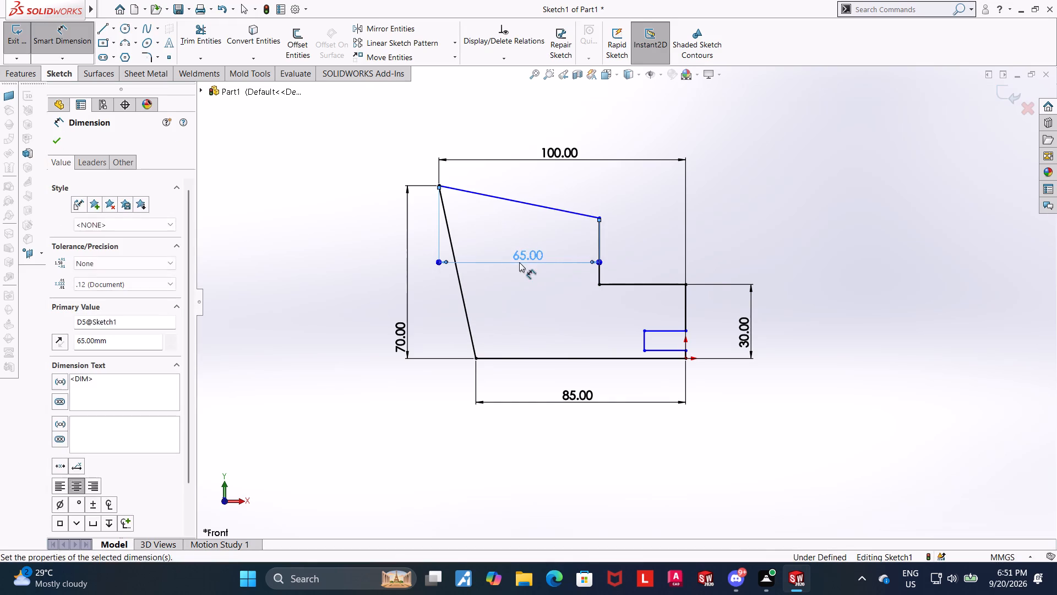
pyautogui.press('Escape')
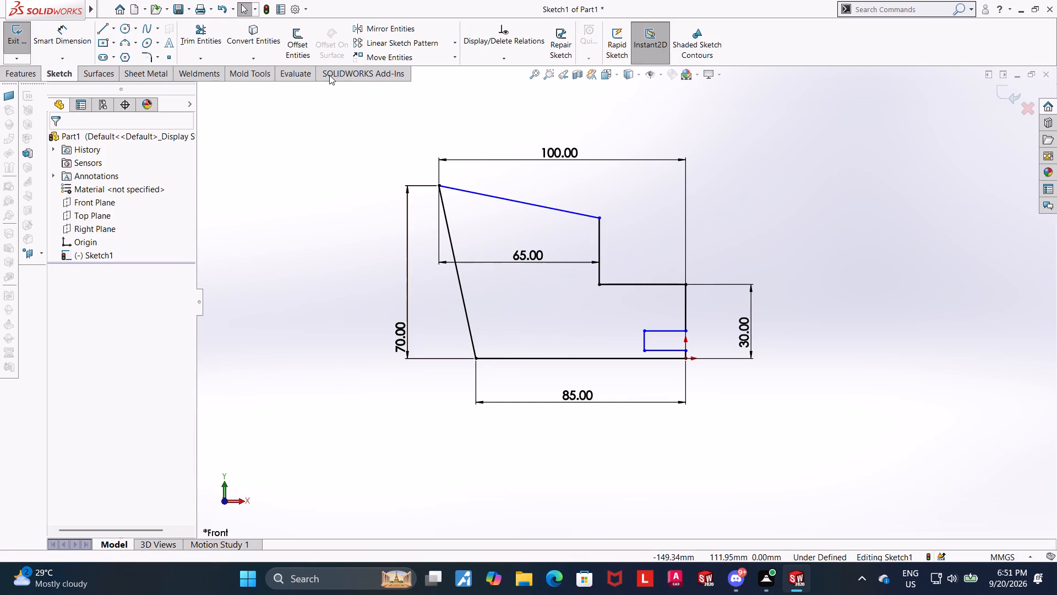
# Dimension the height from the horizontal ledge up to the lower end of the sloping top line as 25 mm.
pyautogui.click(69, 29)
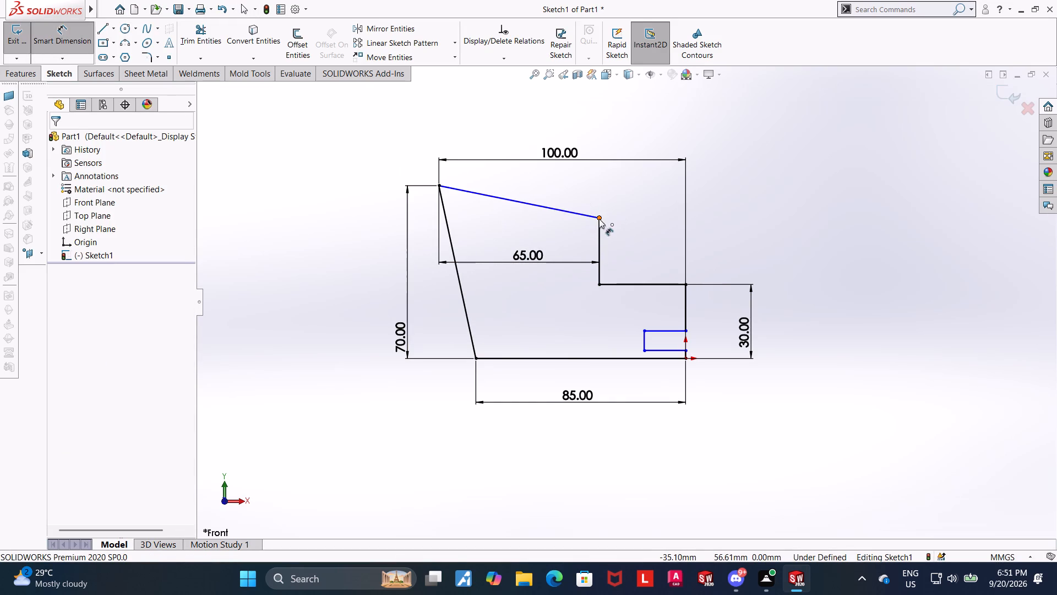
pyautogui.click(599, 219)
pyautogui.click(624, 285)
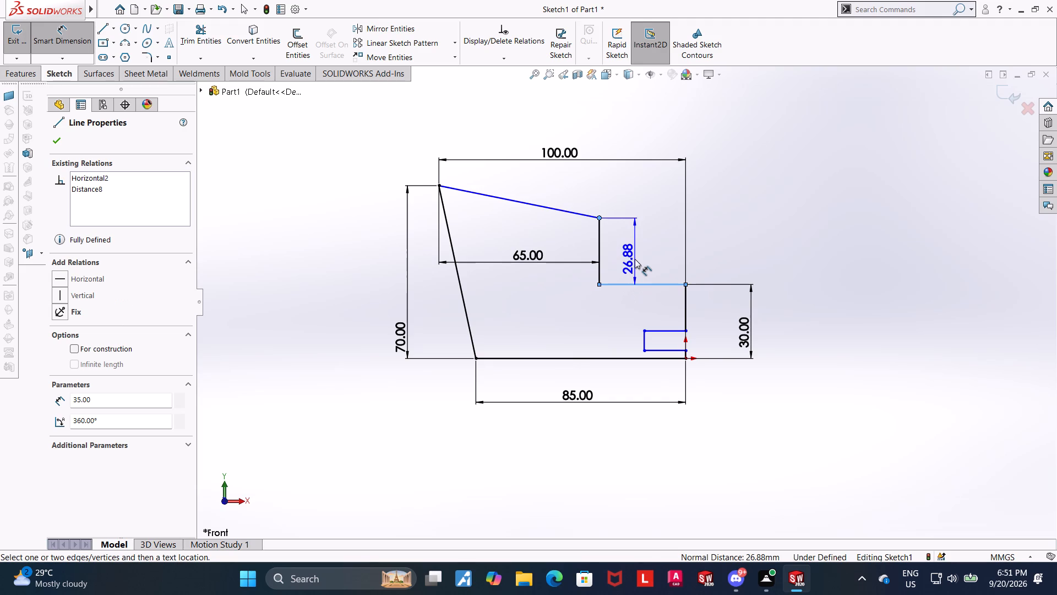
pyautogui.click(635, 259)
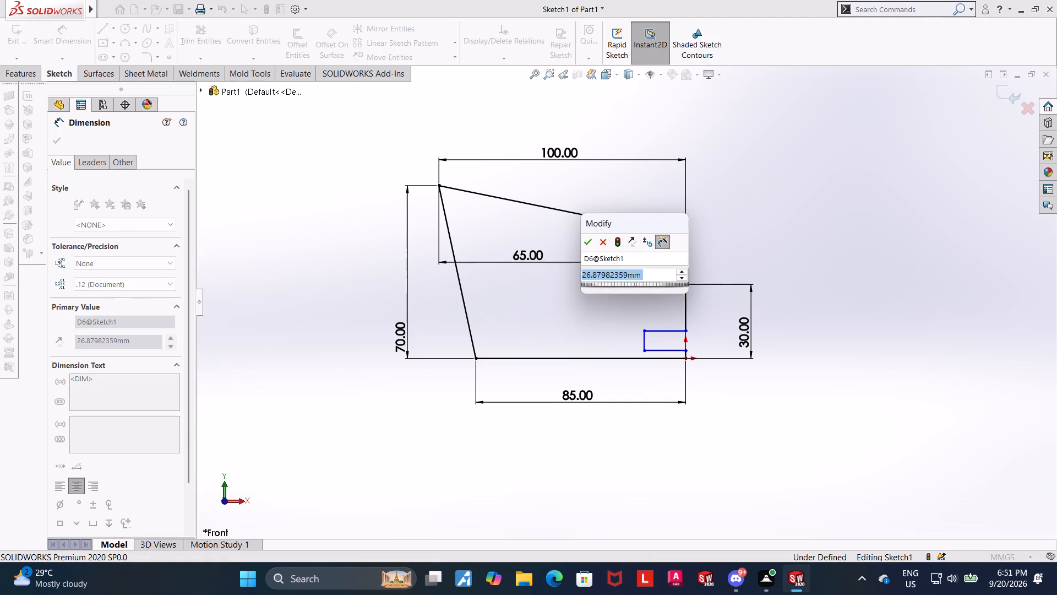
pyautogui.press('2')
pyautogui.press('5')
pyautogui.press('Return')
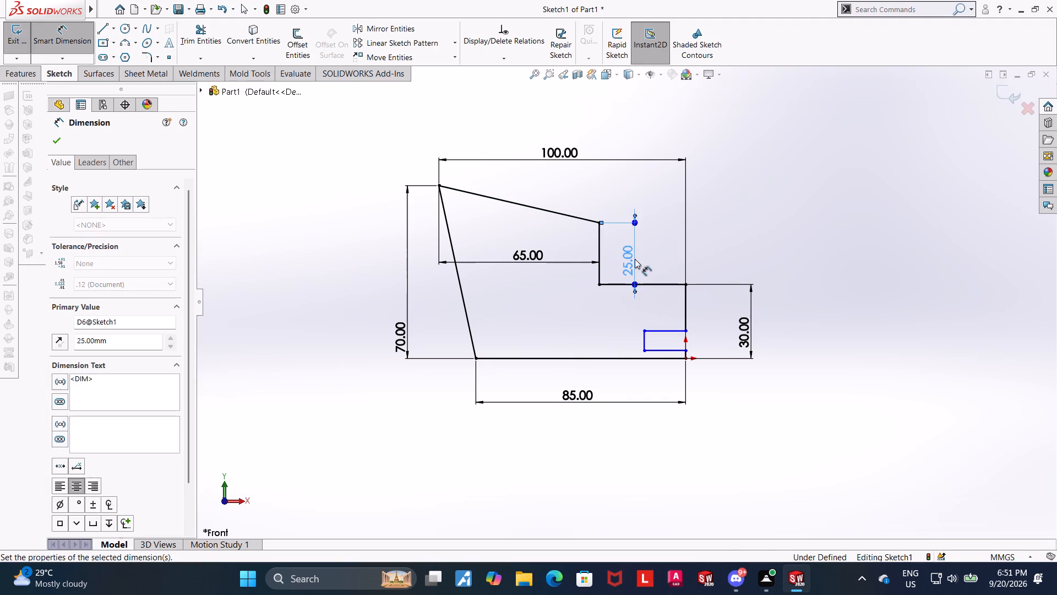
pyautogui.press('Escape')
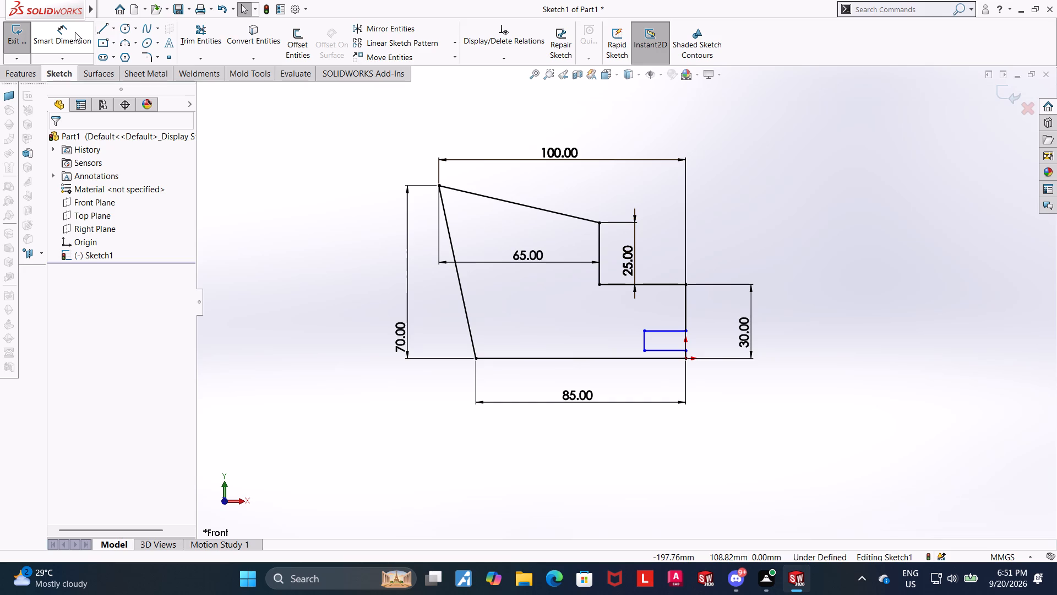
# Dimension the height of the rectangular notch's inner vertical line as 6 mm.
pyautogui.click(75, 32)
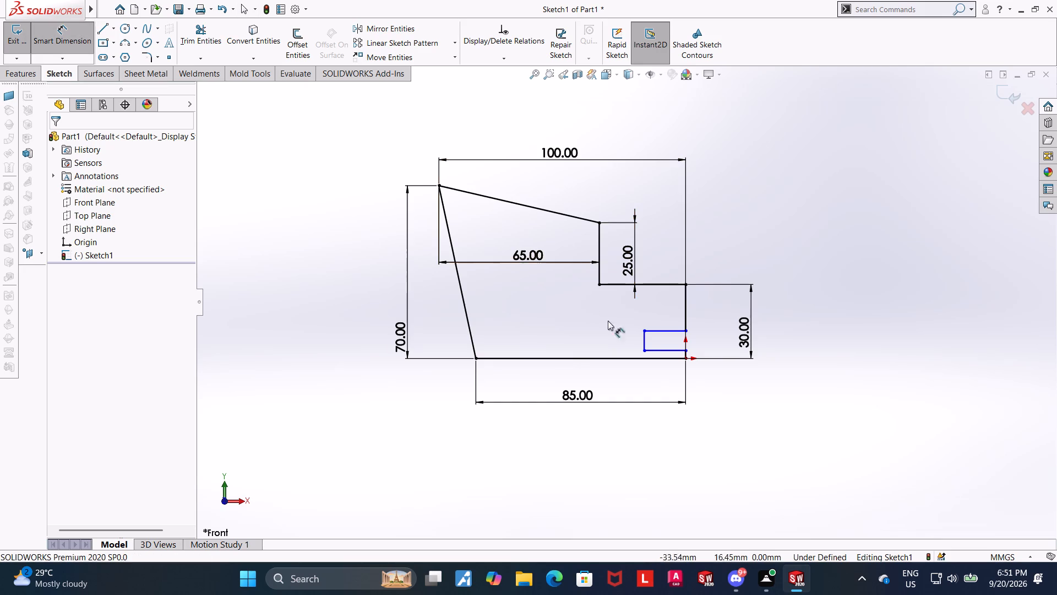
pyautogui.click(645, 336)
pyautogui.click(612, 336)
pyautogui.press('6')
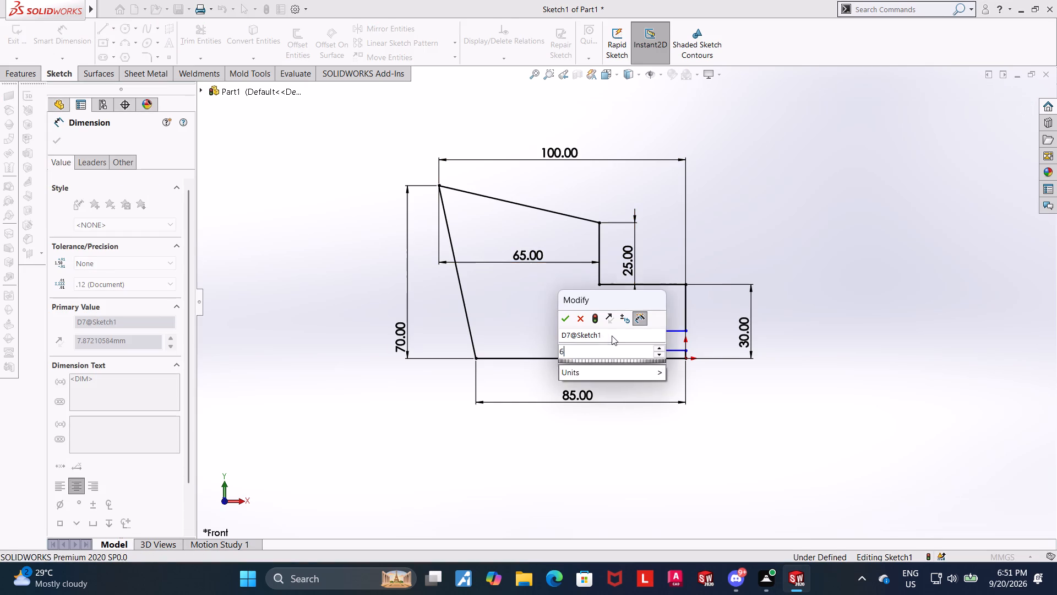
pyautogui.press('Return')
pyautogui.press('Escape')
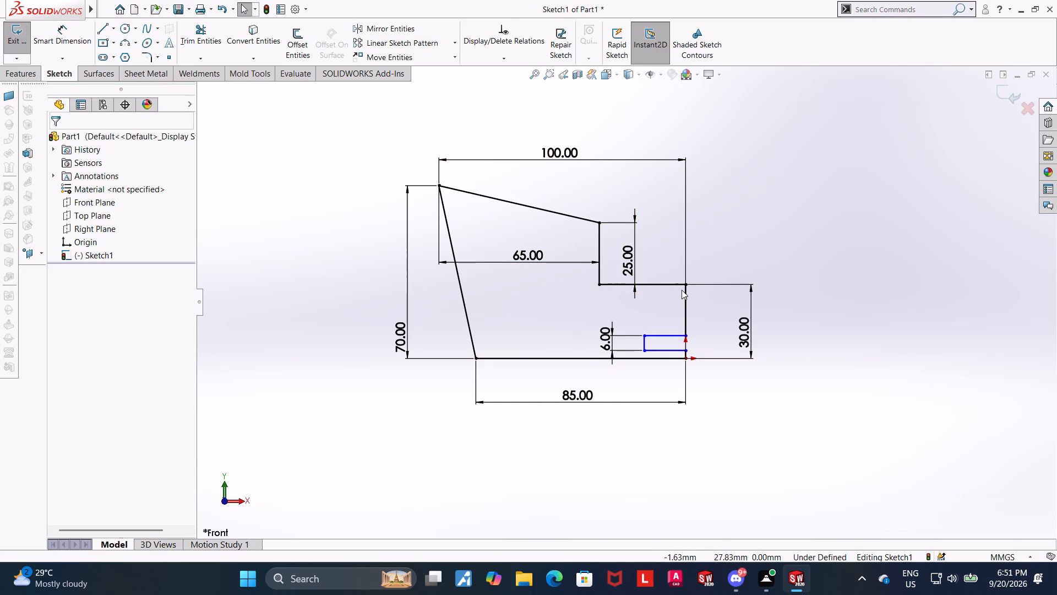
# Add an Equal relation between the two vertical edge segments above and below the notch opening.
pyautogui.scroll(-5, 686, 355)
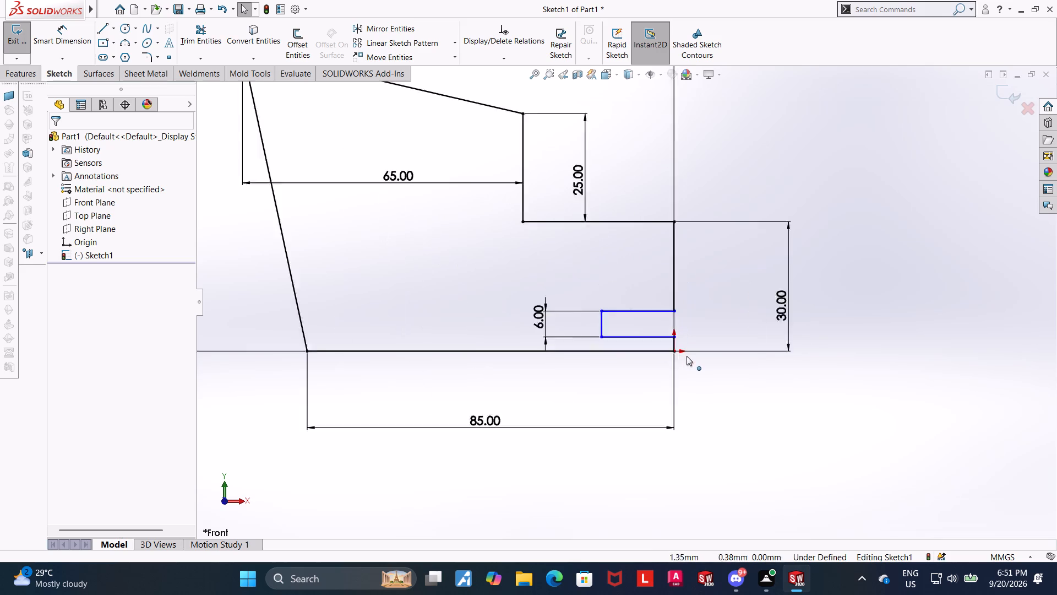
pyautogui.click(661, 334)
pyautogui.keyDown('ctrl'); pyautogui.click(662, 232); pyautogui.keyUp('ctrl')
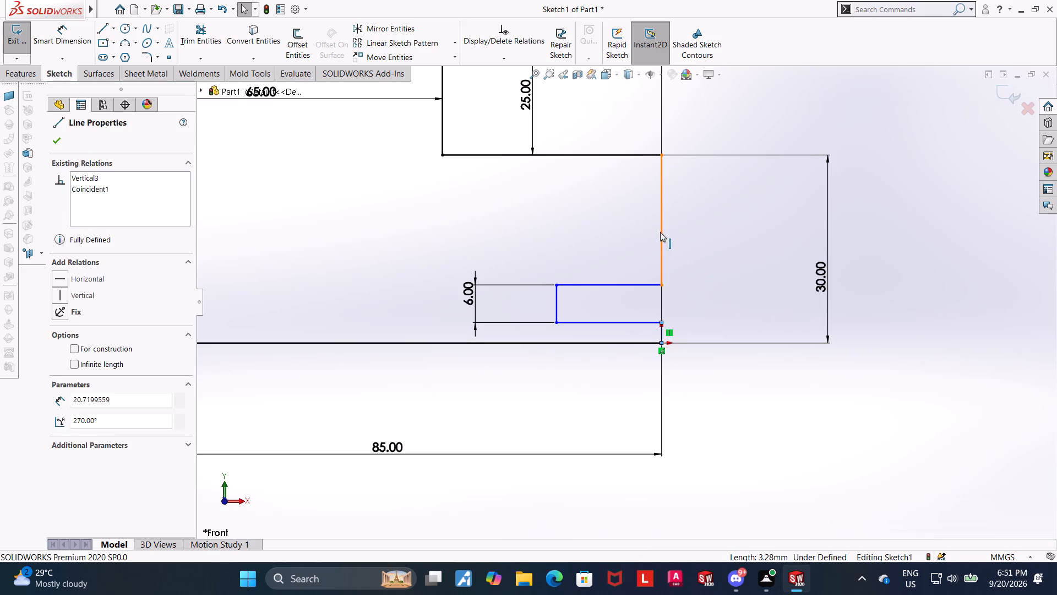
pyautogui.click(64, 401)
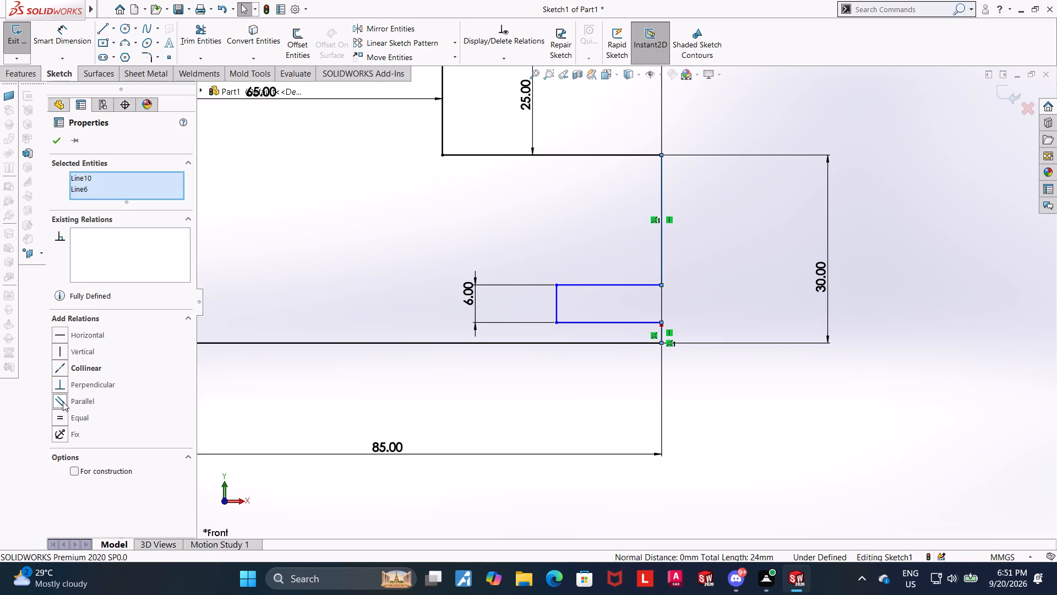
pyautogui.rightClick(78, 233)
pyautogui.click(103, 256)
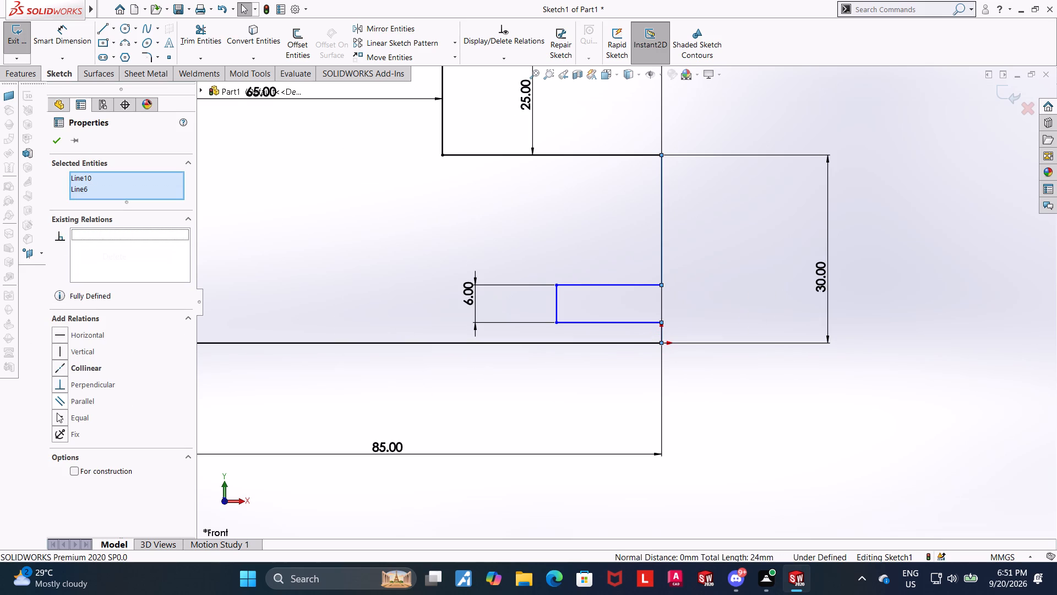
pyautogui.click(61, 415)
pyautogui.click(52, 140)
pyautogui.scroll(4, 893, 392)
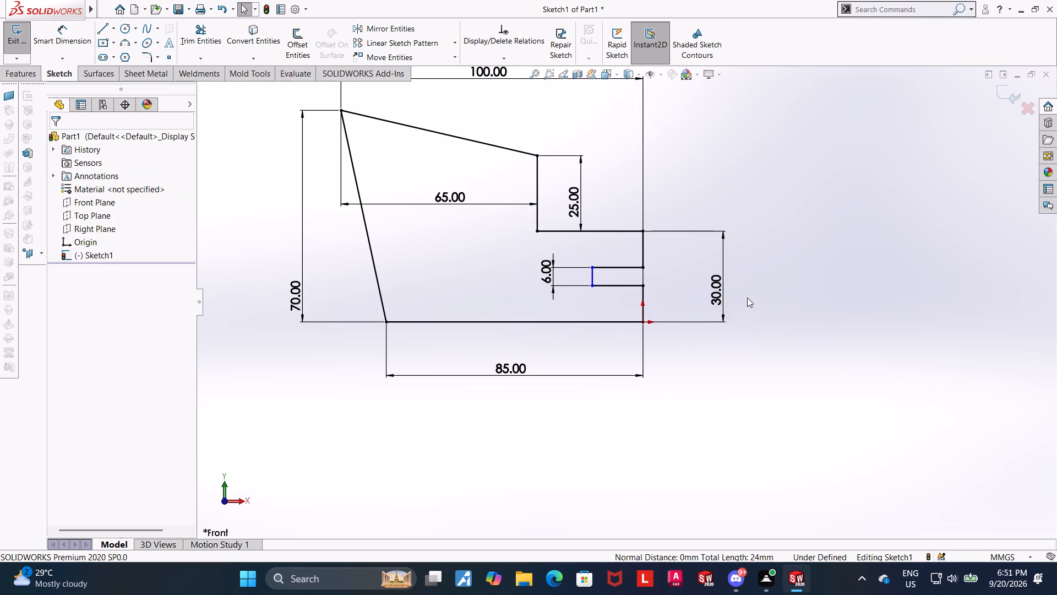
pyautogui.press('Escape')
# Set the notch's height dimension to 12 mm.
pyautogui.scroll(-3, 599, 267)
pyautogui.press('Escape')
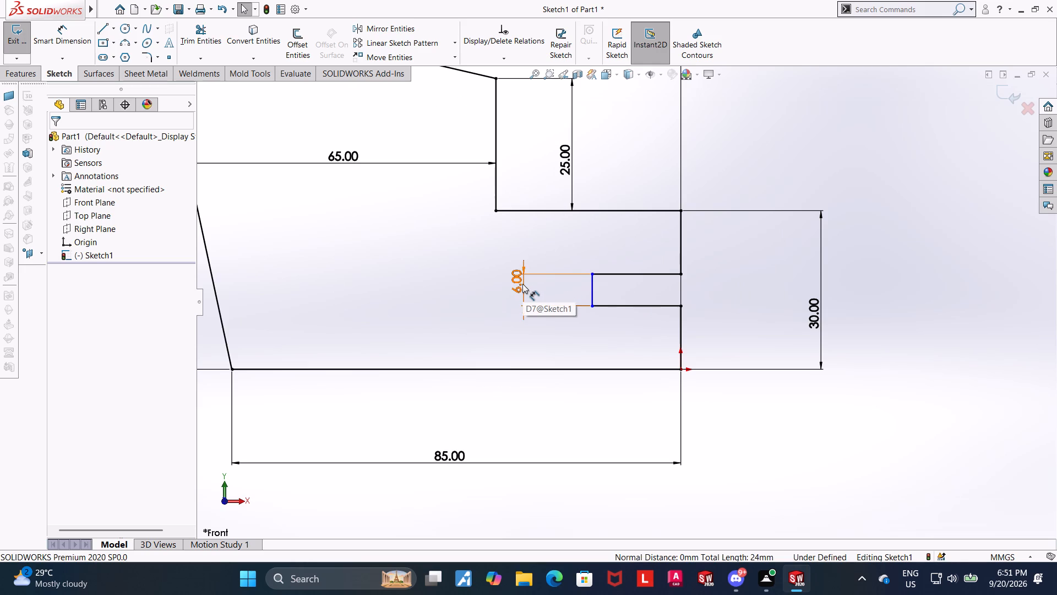
pyautogui.doubleClick(522, 284)
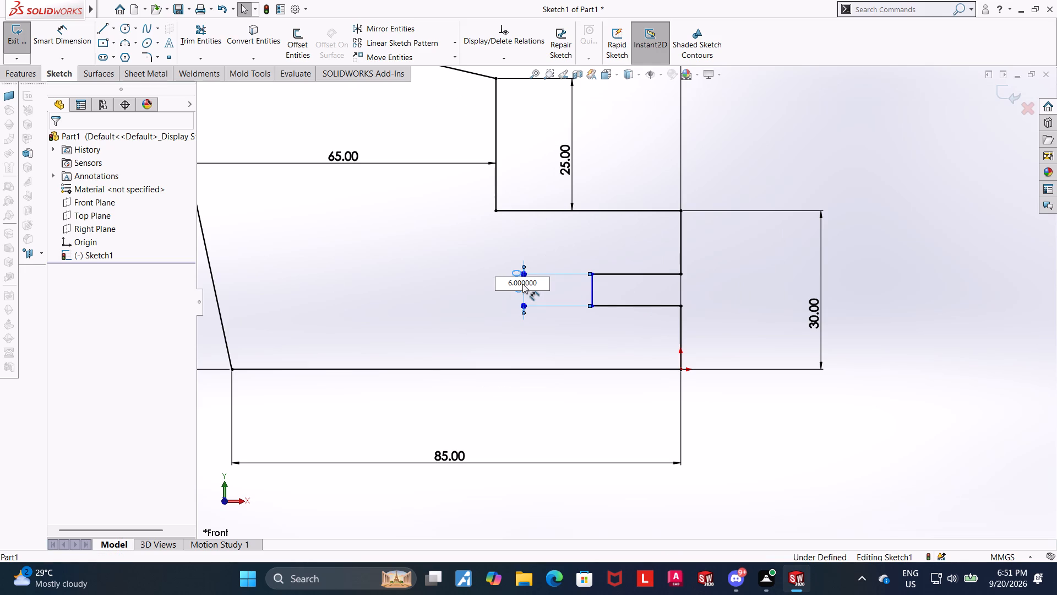
pyautogui.moveTo(538, 285); pyautogui.dragTo(484, 299)
pyautogui.press('1')
pyautogui.press('2')
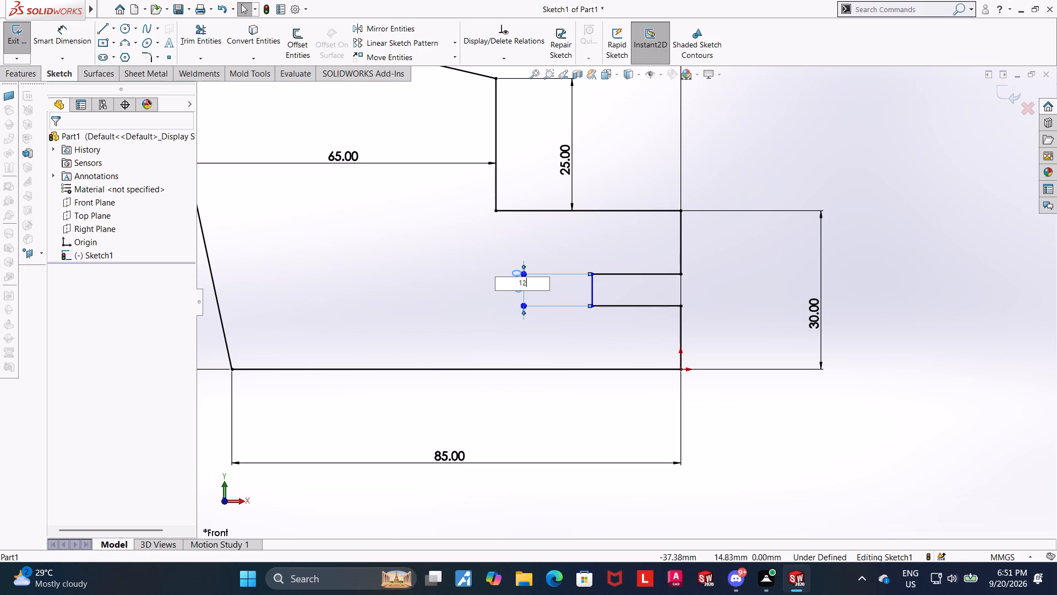
pyautogui.press('Return')
pyautogui.click(1006, 308)
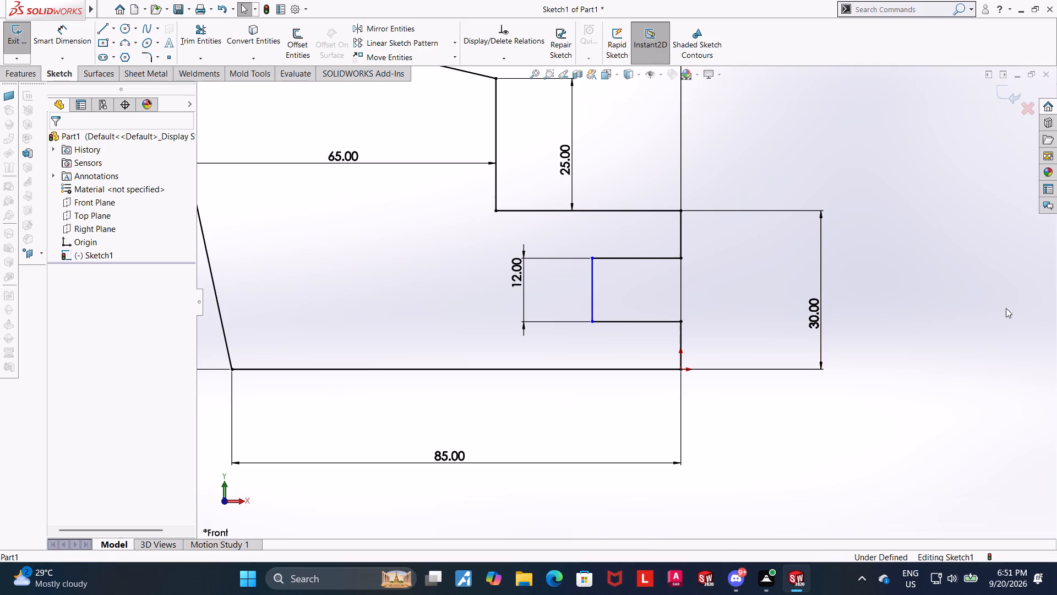
# Dimension the notch's depth from its inner vertical line to the profile's right vertical edge as 22 mm.
pyautogui.scroll(2, 1006, 307)
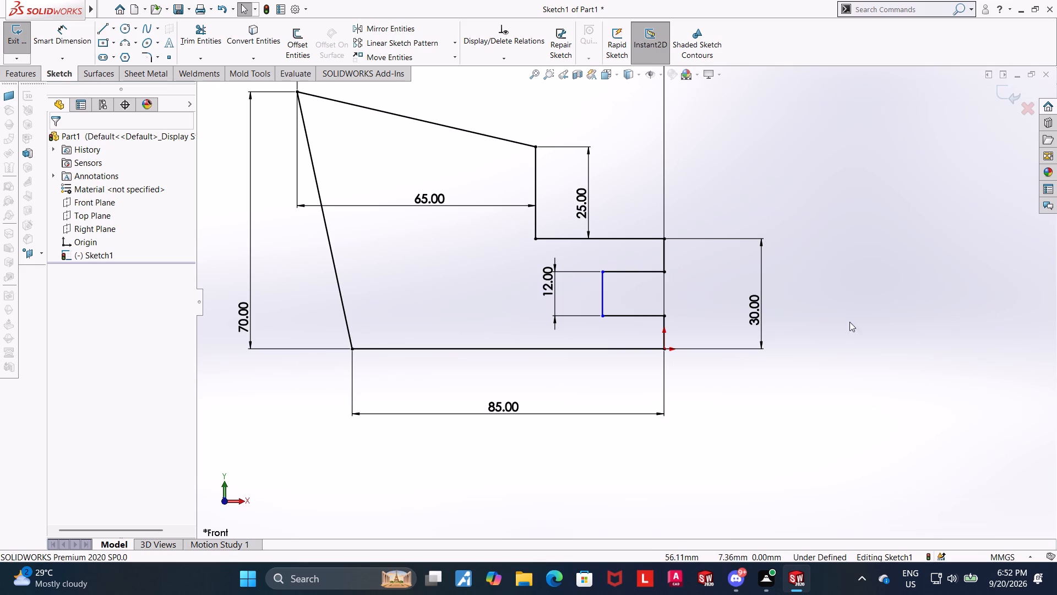
pyautogui.scroll(1, 839, 323)
pyautogui.scroll(1, 614, 261)
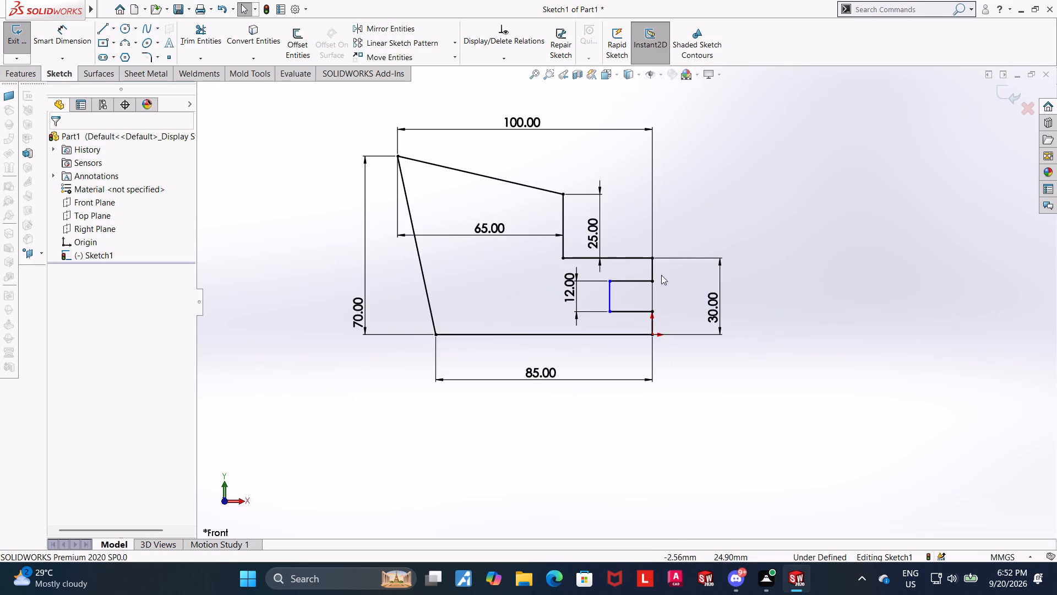
pyautogui.scroll(-1, 765, 241)
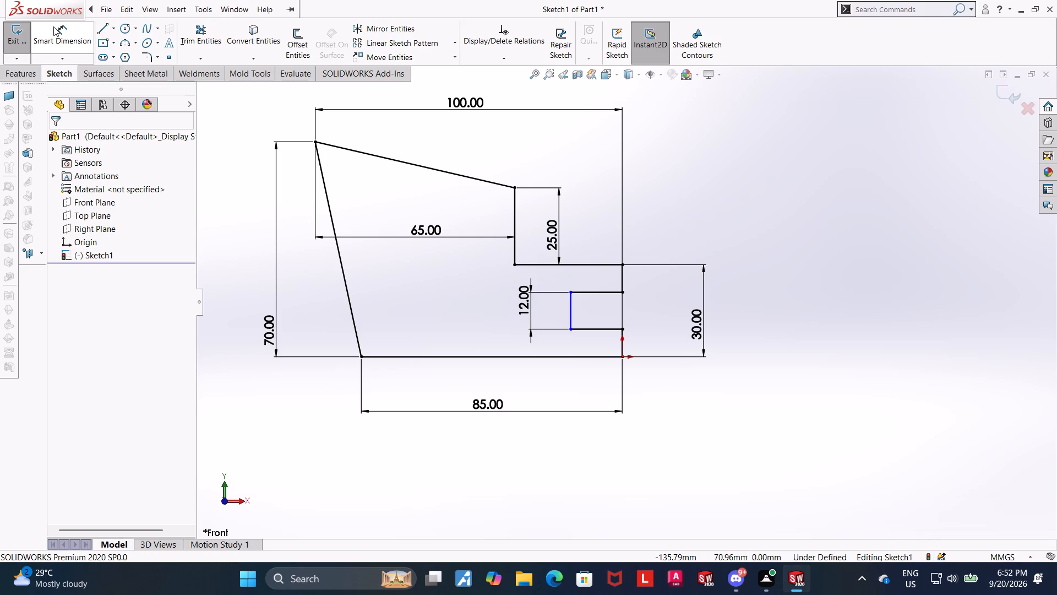
pyautogui.click(53, 26)
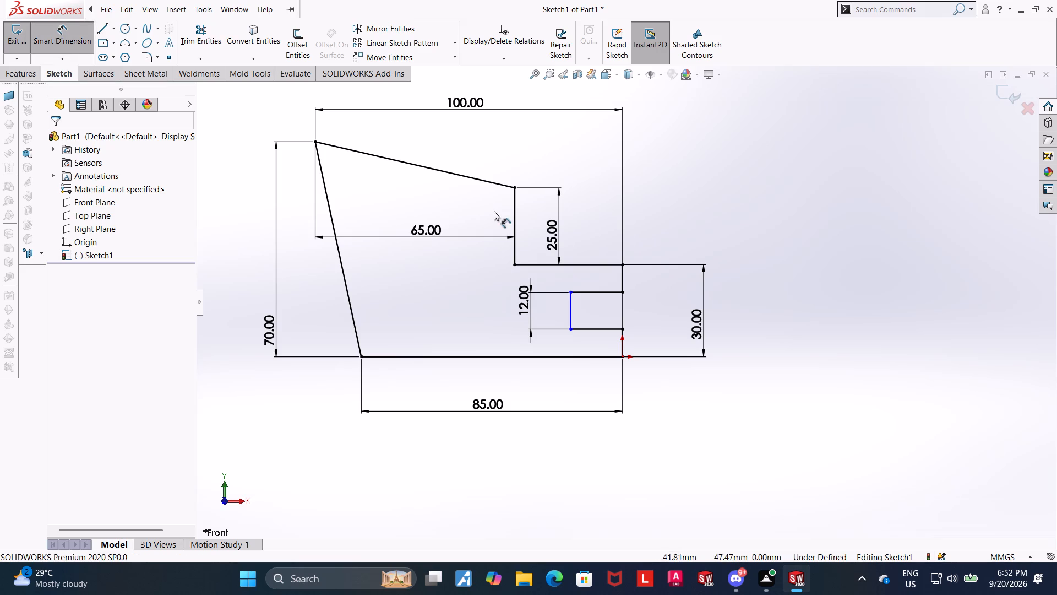
pyautogui.click(572, 308)
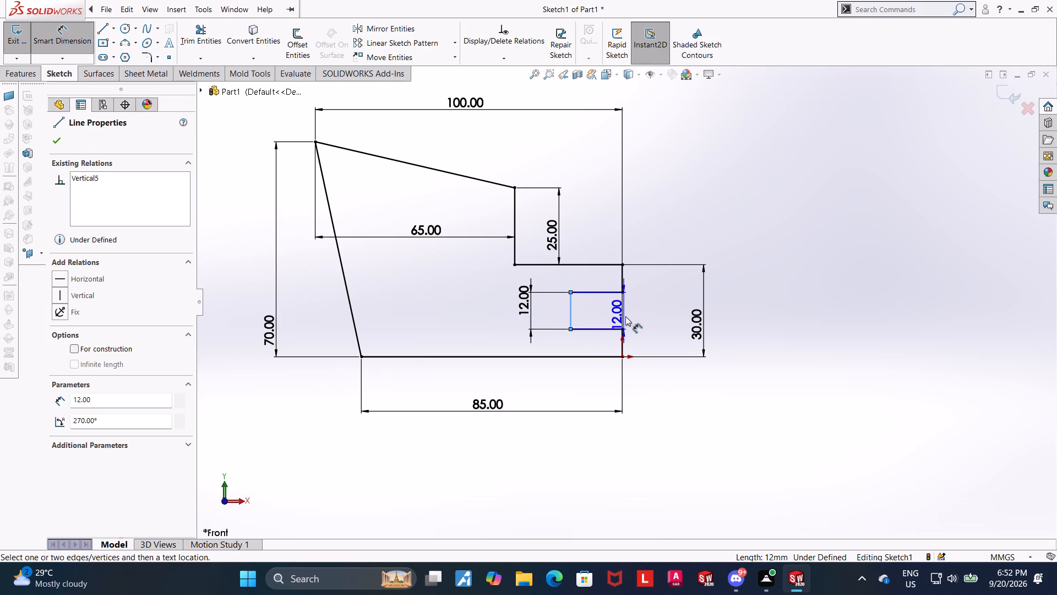
pyautogui.press('Escape')
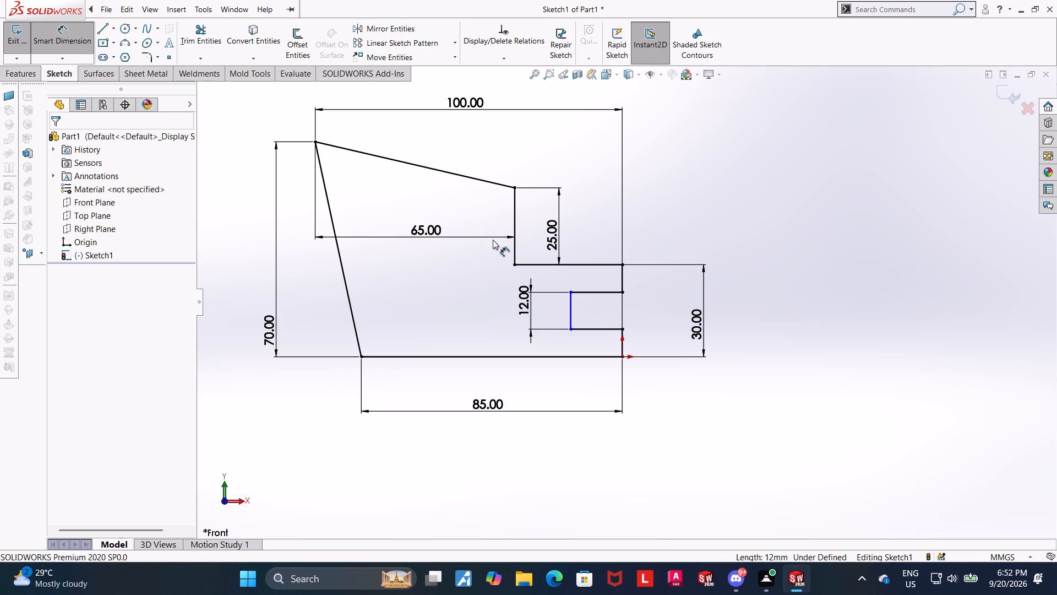
pyautogui.click(569, 308)
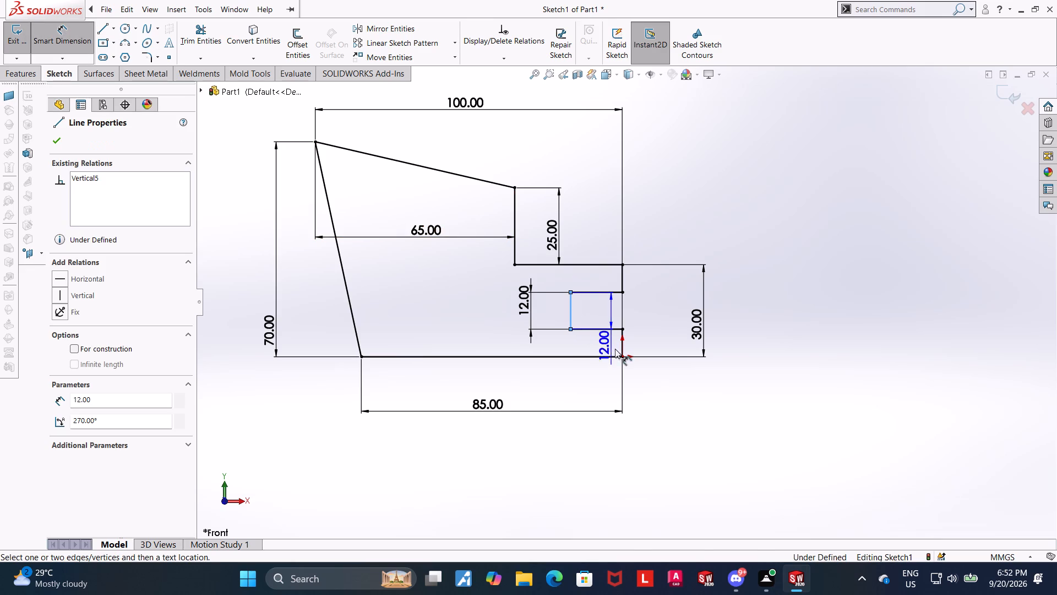
pyautogui.click(623, 350)
pyautogui.click(587, 385)
pyautogui.write('22')
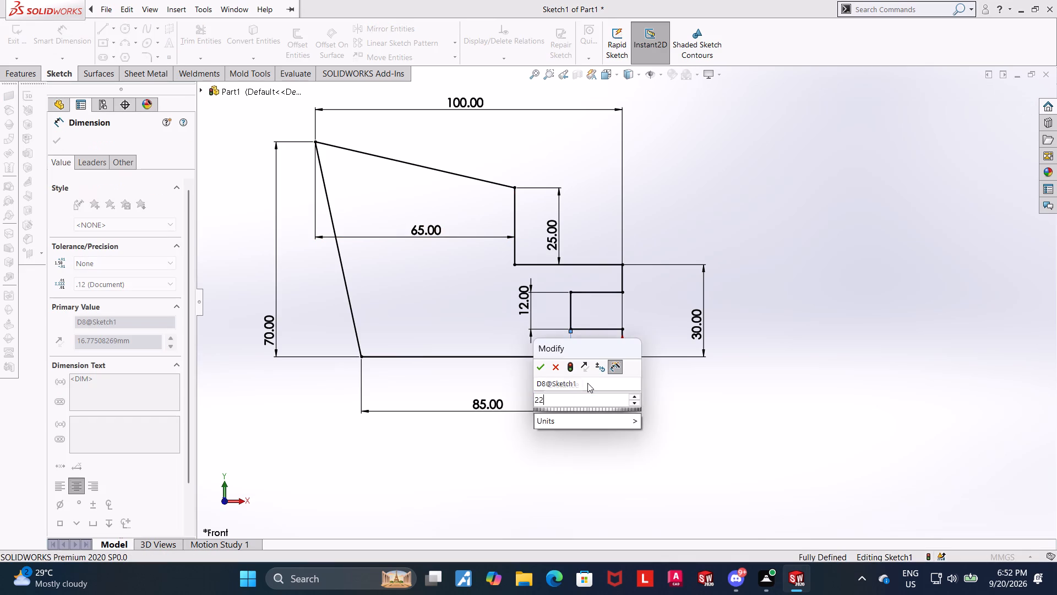
pyautogui.press('Return')
pyautogui.press('Escape')
pyautogui.press('Escape')
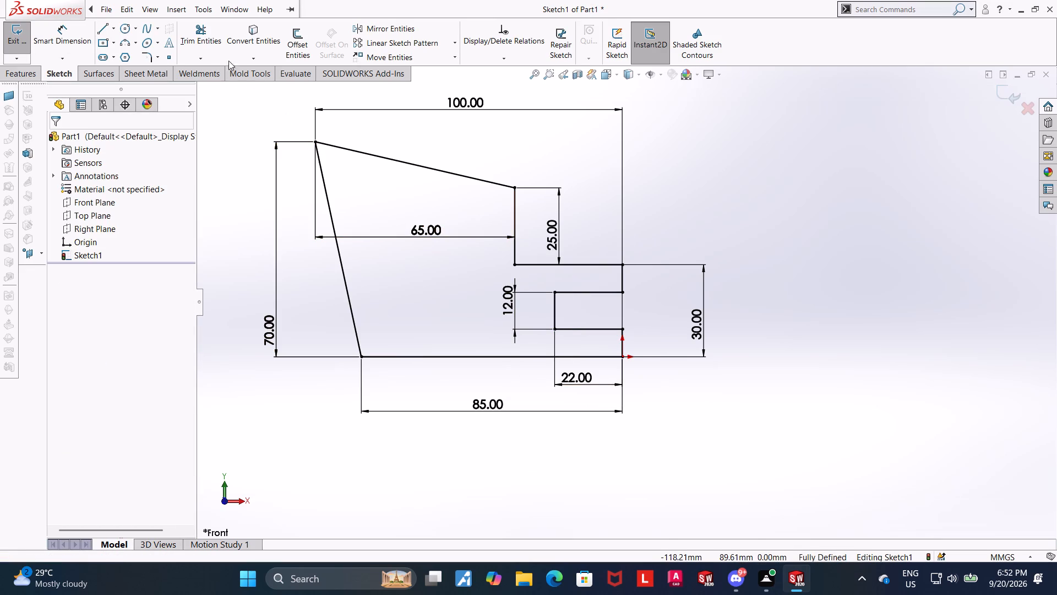
# Apply 8 mm sketch fillets to the corners at both ends of the sloping top line.
pyautogui.click(145, 58)
pyautogui.click(320, 160)
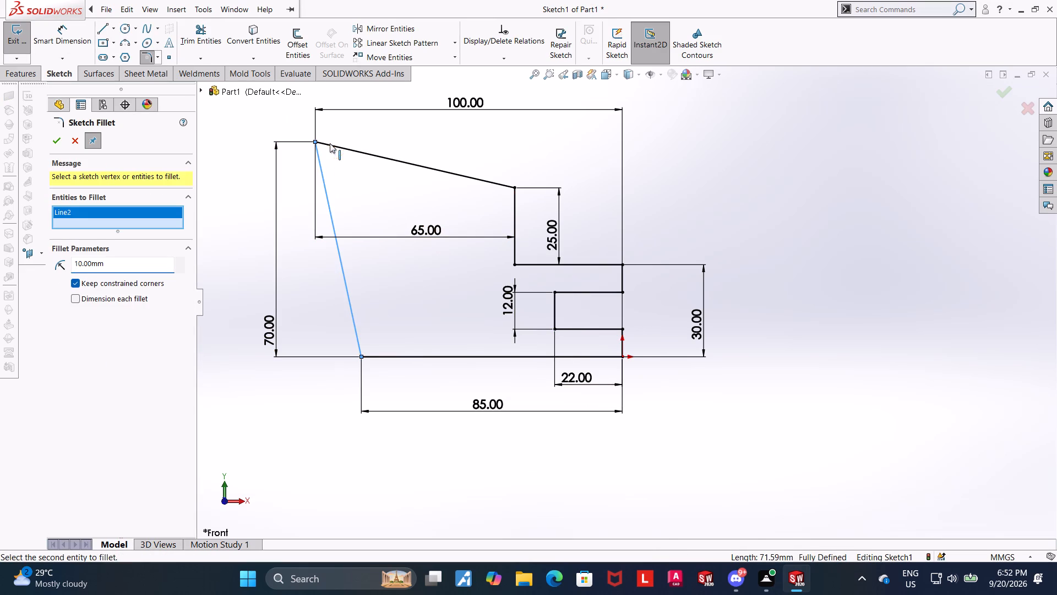
pyautogui.click(333, 147)
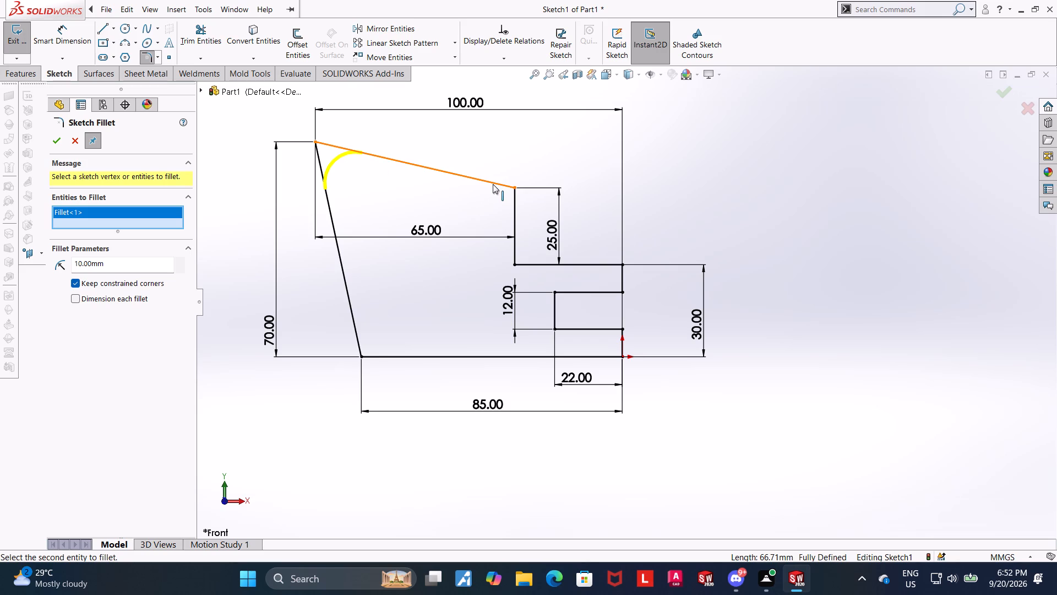
pyautogui.click(493, 183)
pyautogui.click(514, 201)
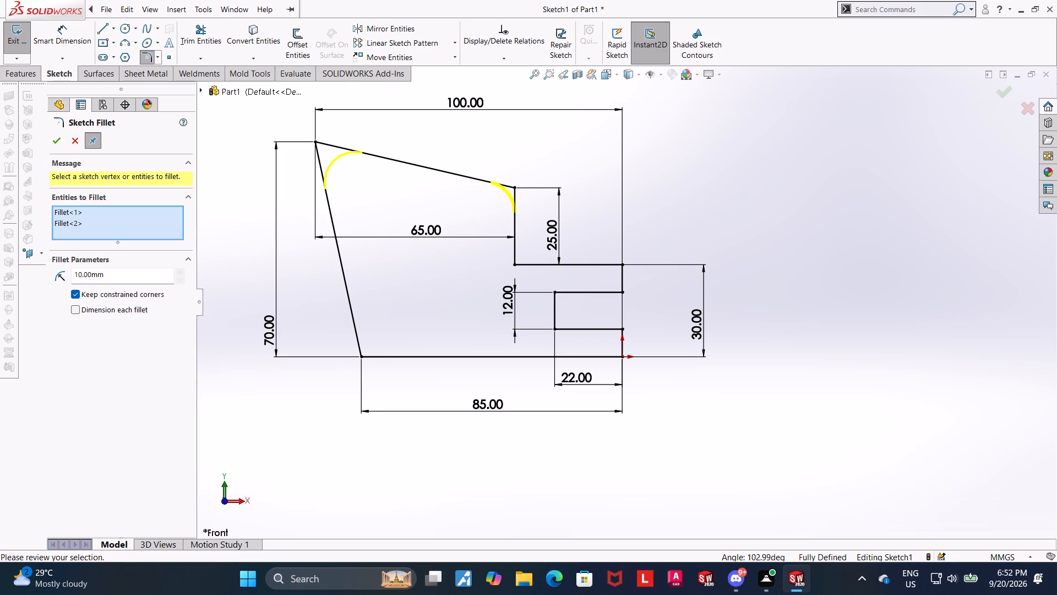
pyautogui.moveTo(144, 276); pyautogui.dragTo(15, 274)
pyautogui.press('8')
pyautogui.press('Return')
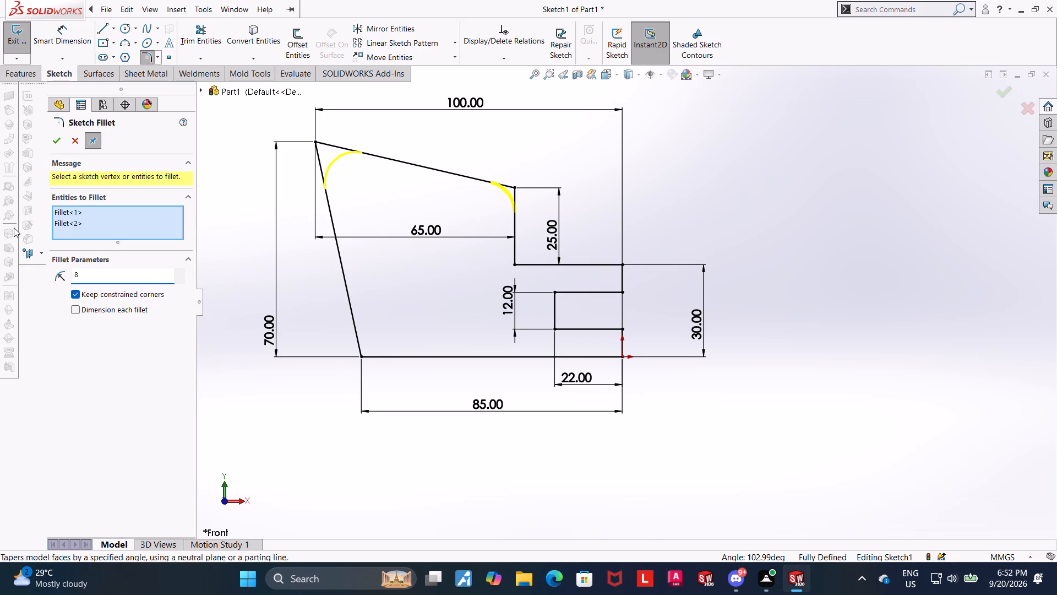
pyautogui.click(57, 134)
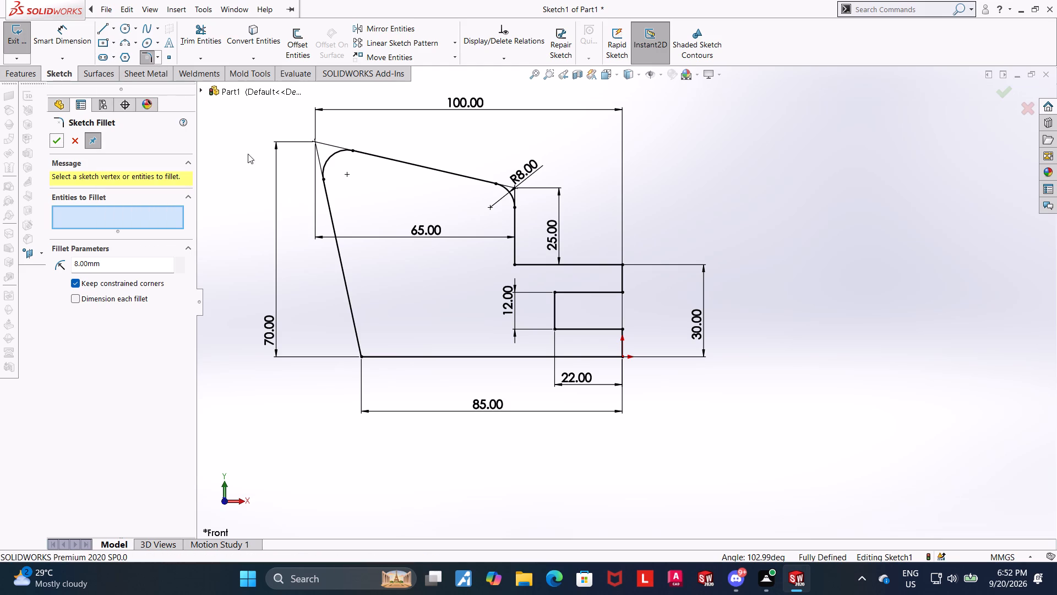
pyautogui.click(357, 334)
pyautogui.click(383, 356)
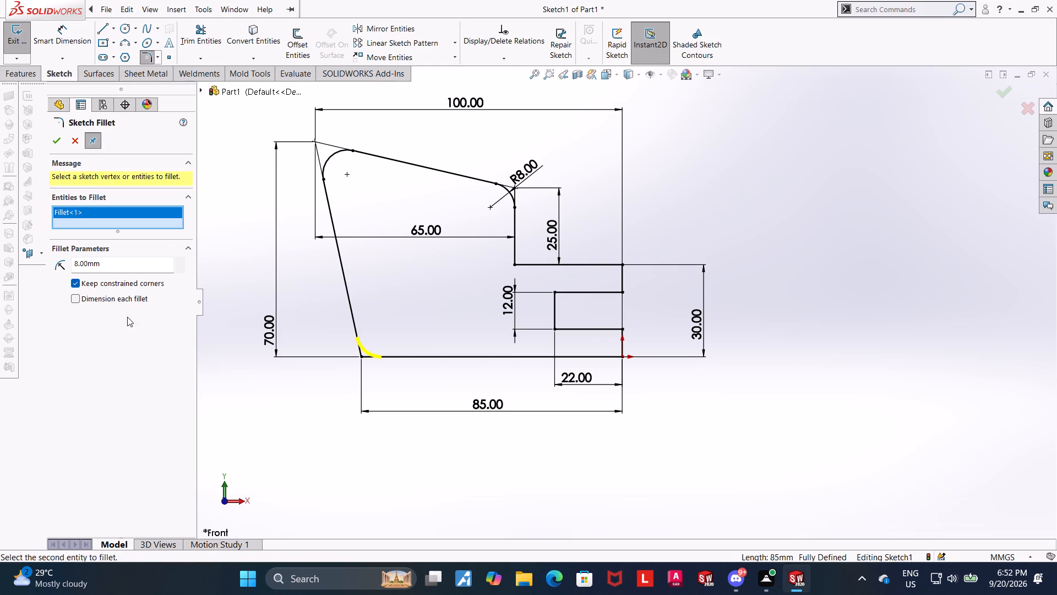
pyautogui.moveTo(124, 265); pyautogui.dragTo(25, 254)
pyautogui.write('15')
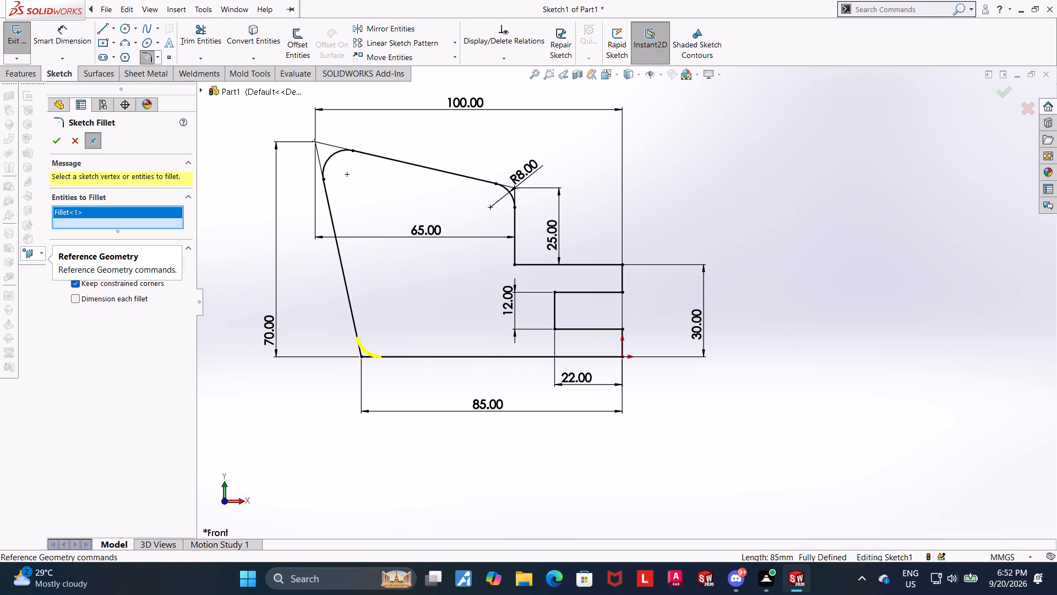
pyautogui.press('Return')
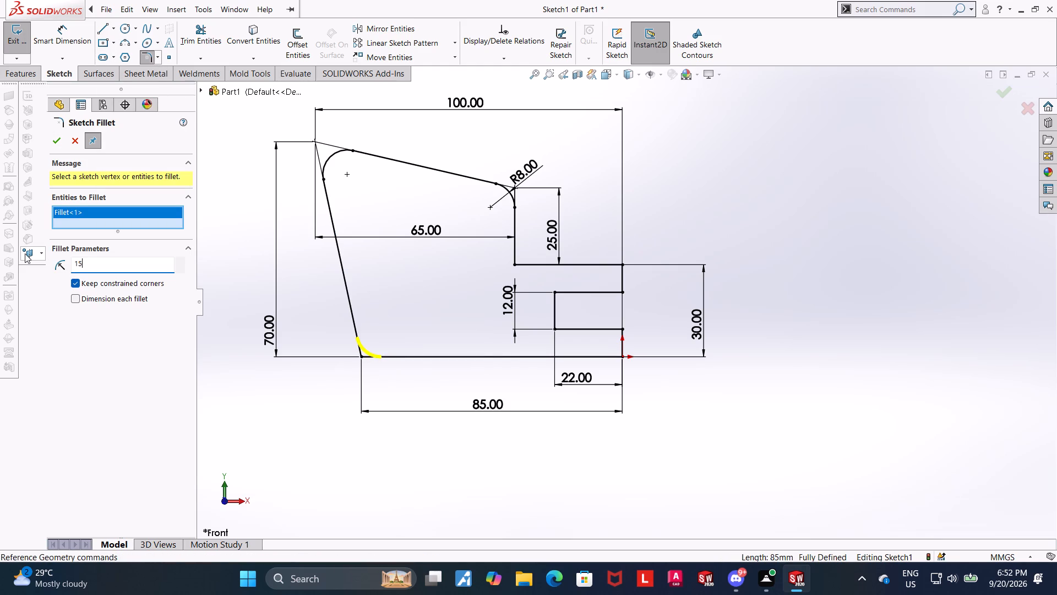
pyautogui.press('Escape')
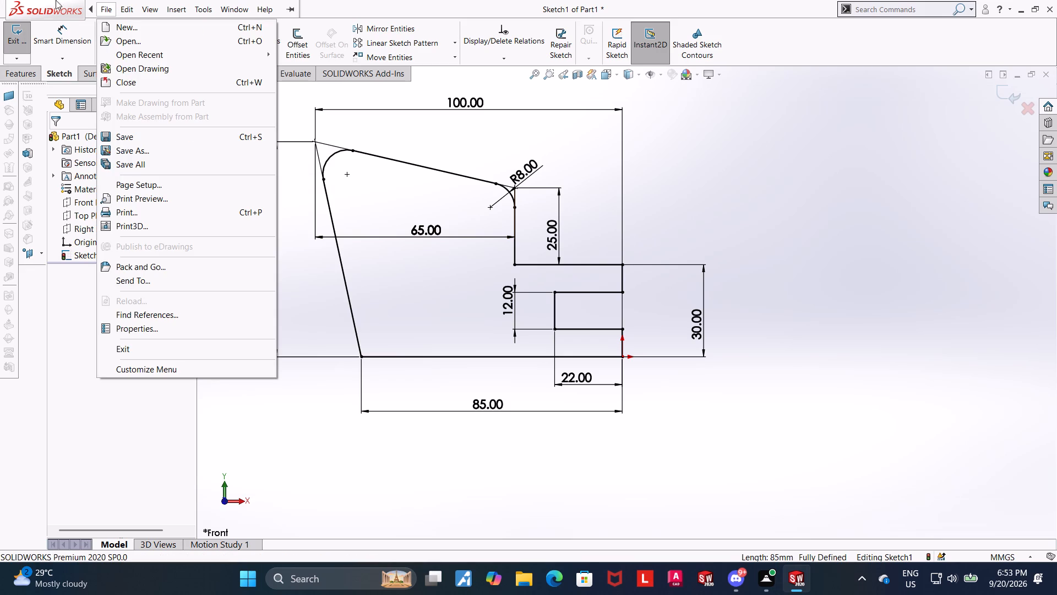
# Sketch a circle centred on the upper-left fillet's centre point and dimension its diameter as 8 mm.
pyautogui.click(80, 46)
pyautogui.click(75, 37)
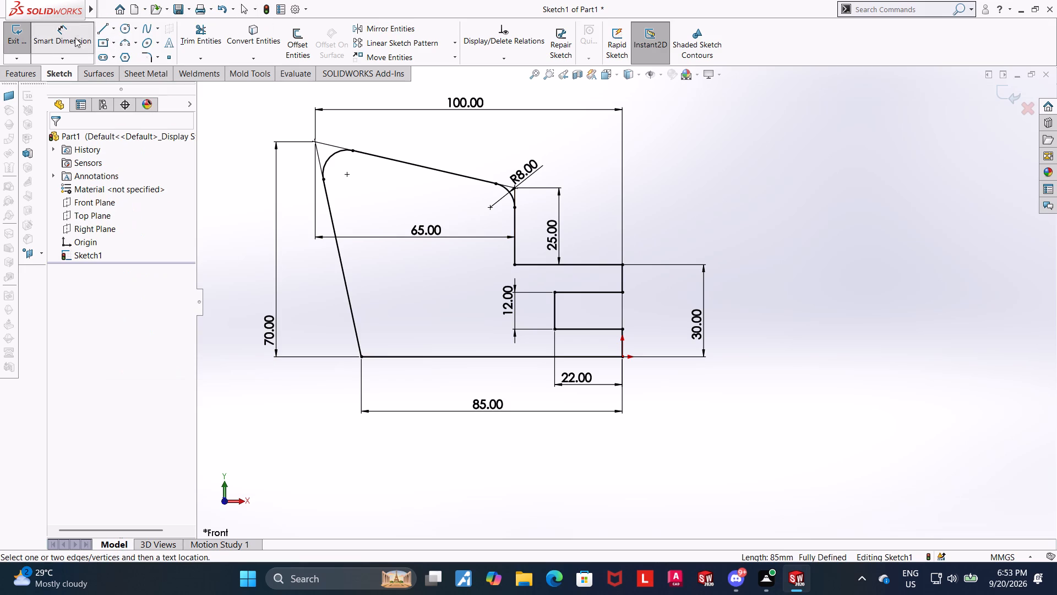
pyautogui.click(123, 28)
pyautogui.click(347, 175)
pyautogui.click(358, 170)
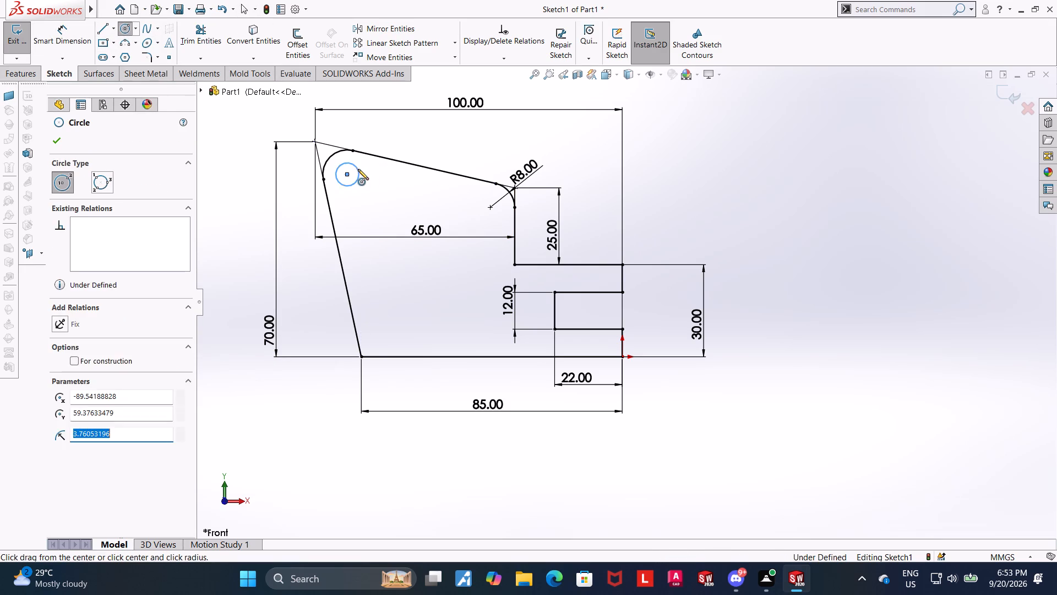
pyautogui.press('Escape')
pyautogui.click(52, 36)
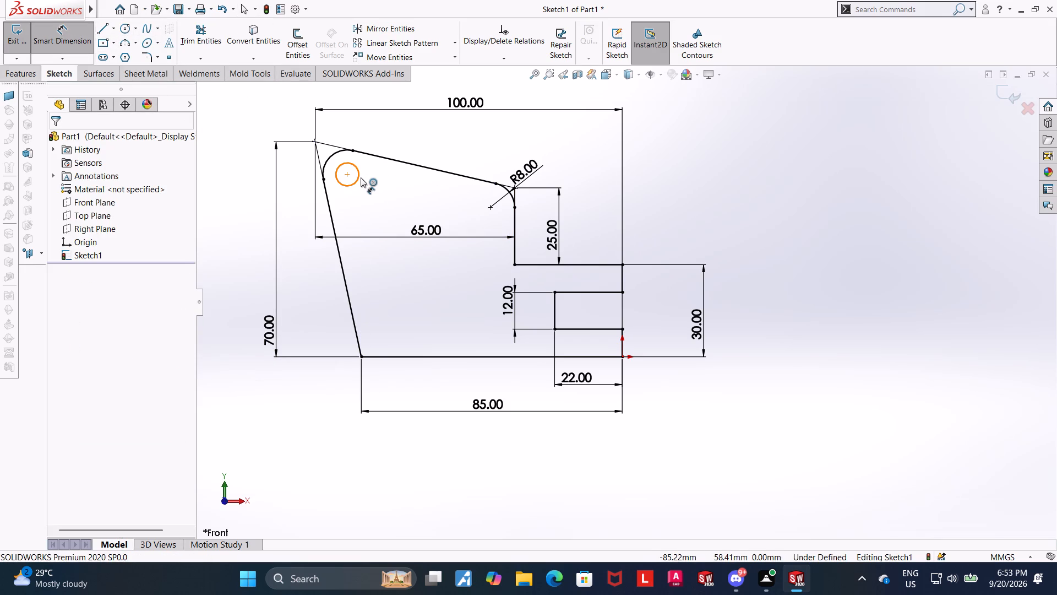
pyautogui.click(361, 177)
pyautogui.click(372, 186)
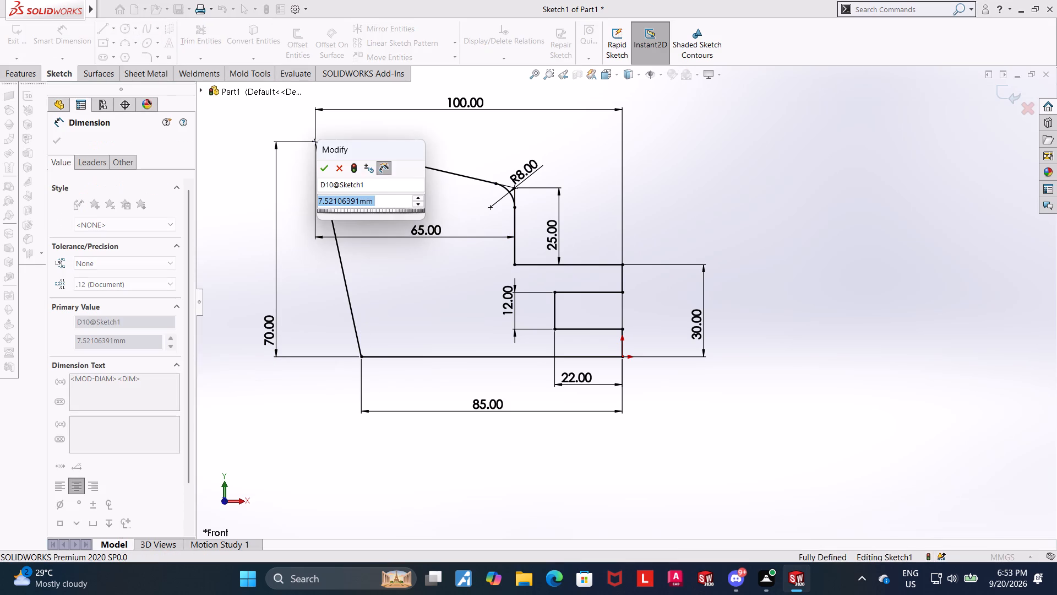
pyautogui.press('8')
pyautogui.press('Return')
pyautogui.press('Escape')
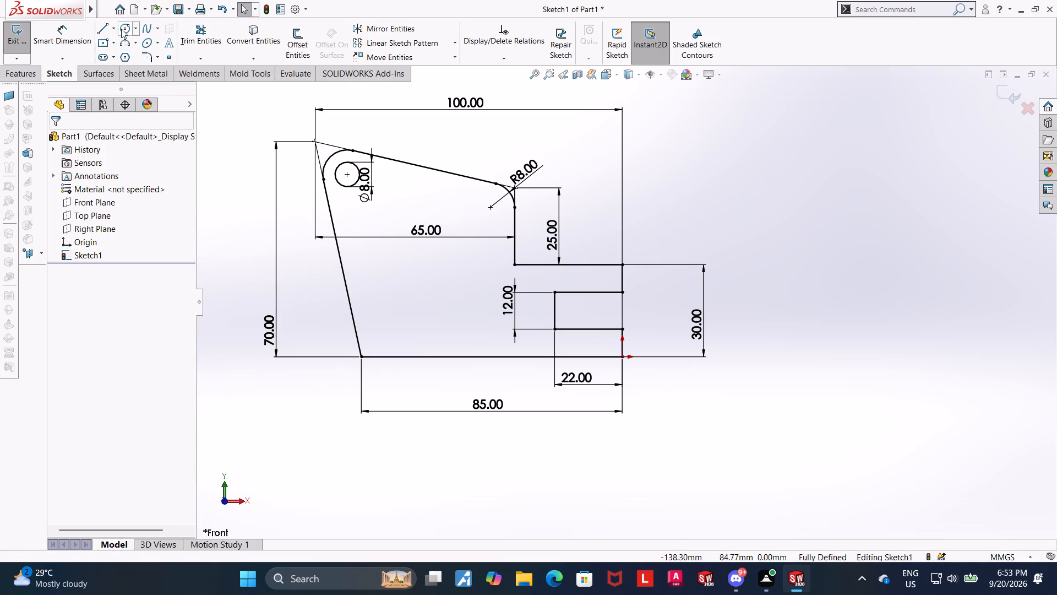
# Sketch a second circle centred on the other 8 mm fillet's centre point and make it equal to the 8 mm circle.
pyautogui.click(123, 29)
pyautogui.click(490, 206)
pyautogui.click(498, 201)
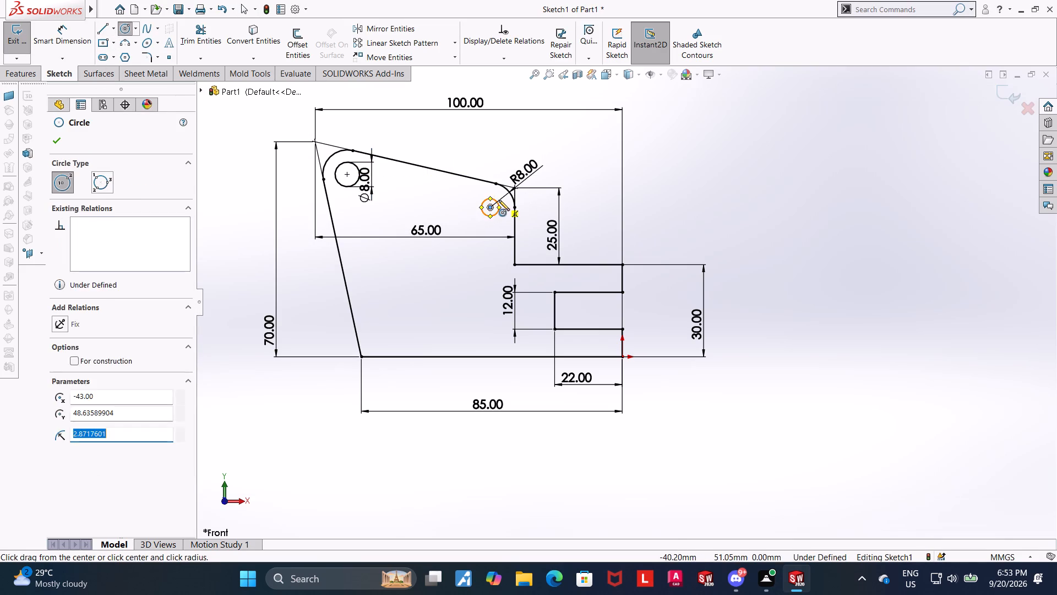
pyautogui.press('Escape')
pyautogui.press('Escape')
pyautogui.click(486, 202)
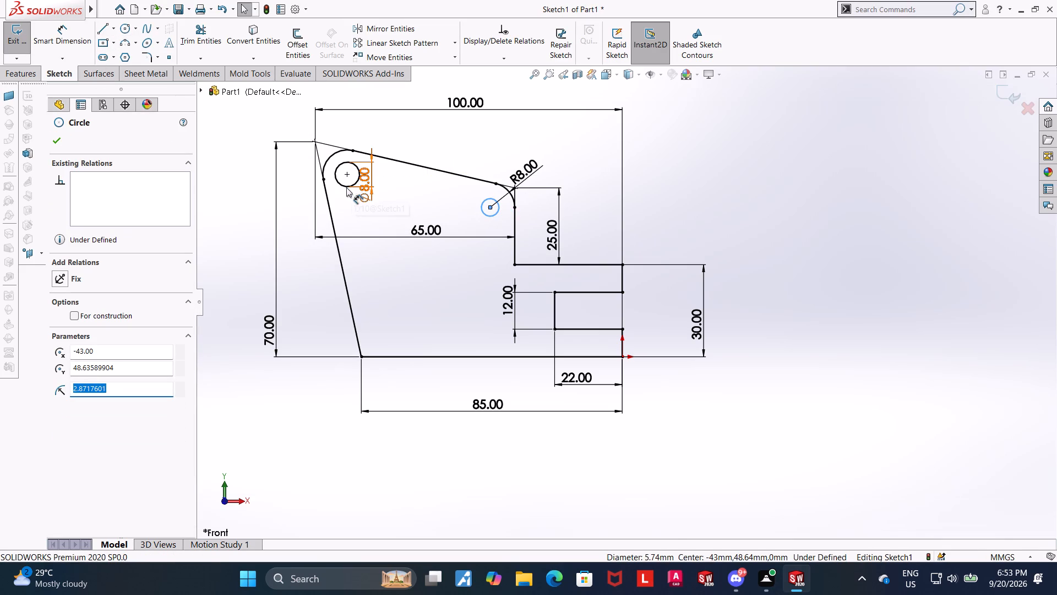
pyautogui.keyDown('ctrl'); pyautogui.click(335, 172); pyautogui.keyUp('ctrl')
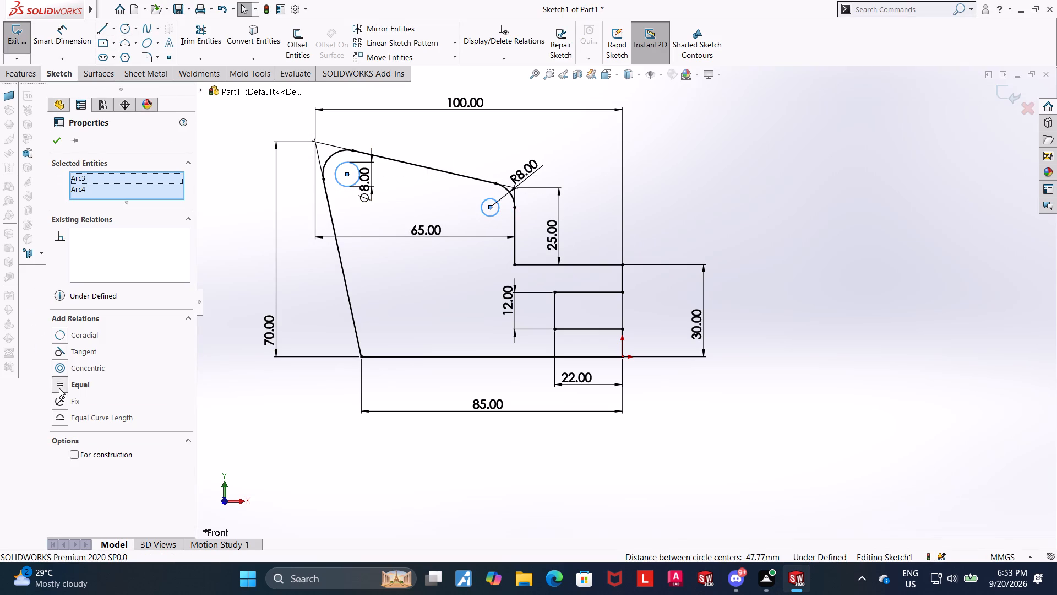
pyautogui.click(59, 388)
pyautogui.click(64, 139)
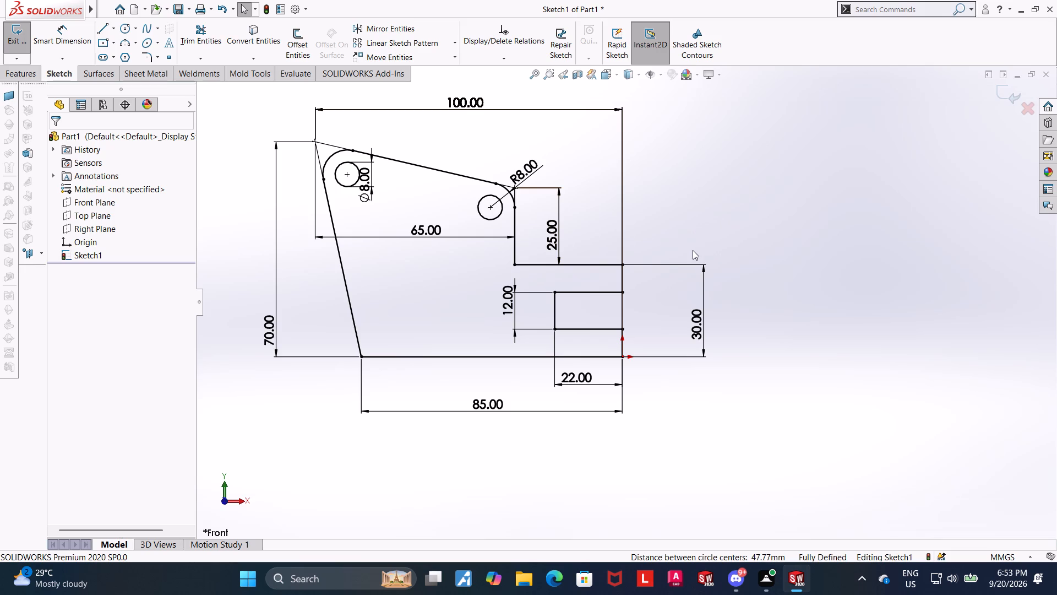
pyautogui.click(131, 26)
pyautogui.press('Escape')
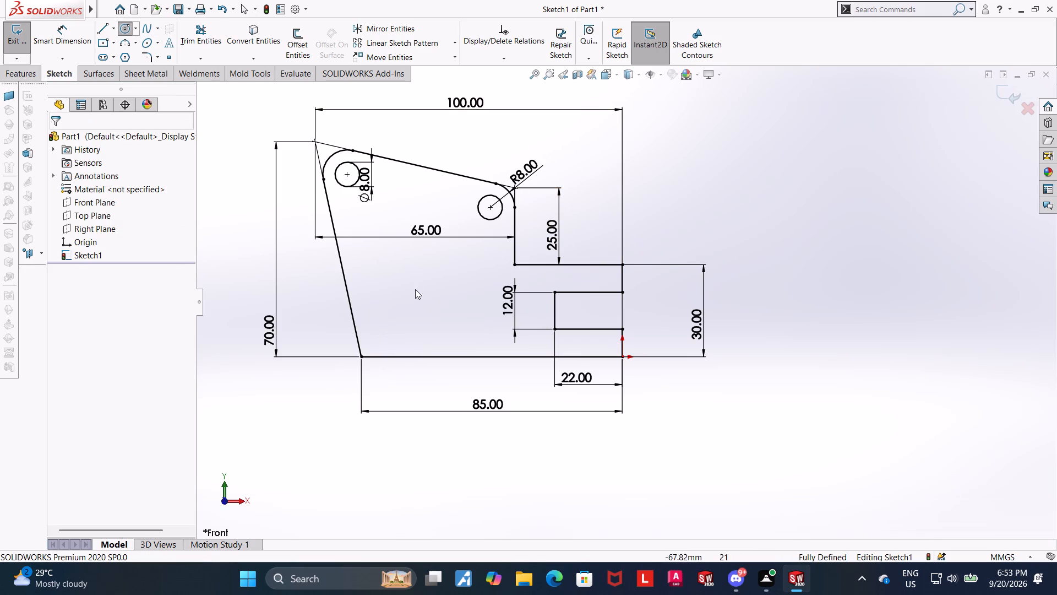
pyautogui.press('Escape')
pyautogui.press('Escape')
# Apply a 15 mm sketch fillet to the profile's lower-left corner and exit the sketch.
pyautogui.click(144, 61)
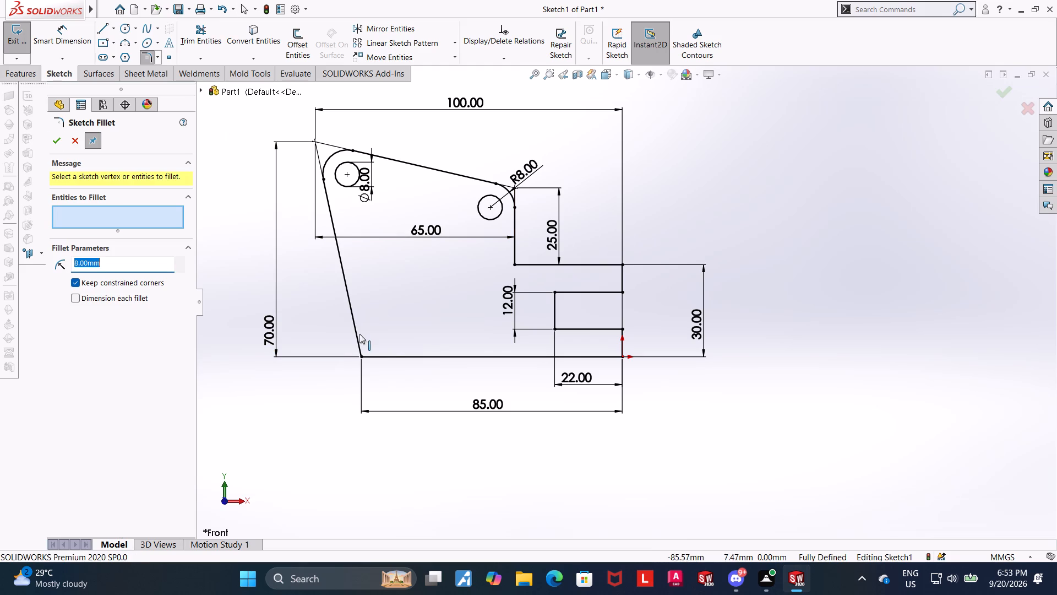
pyautogui.click(359, 334)
pyautogui.click(393, 356)
pyautogui.moveTo(132, 265); pyautogui.dragTo(29, 256)
pyautogui.write('15')
pyautogui.press('Return')
pyautogui.click(52, 139)
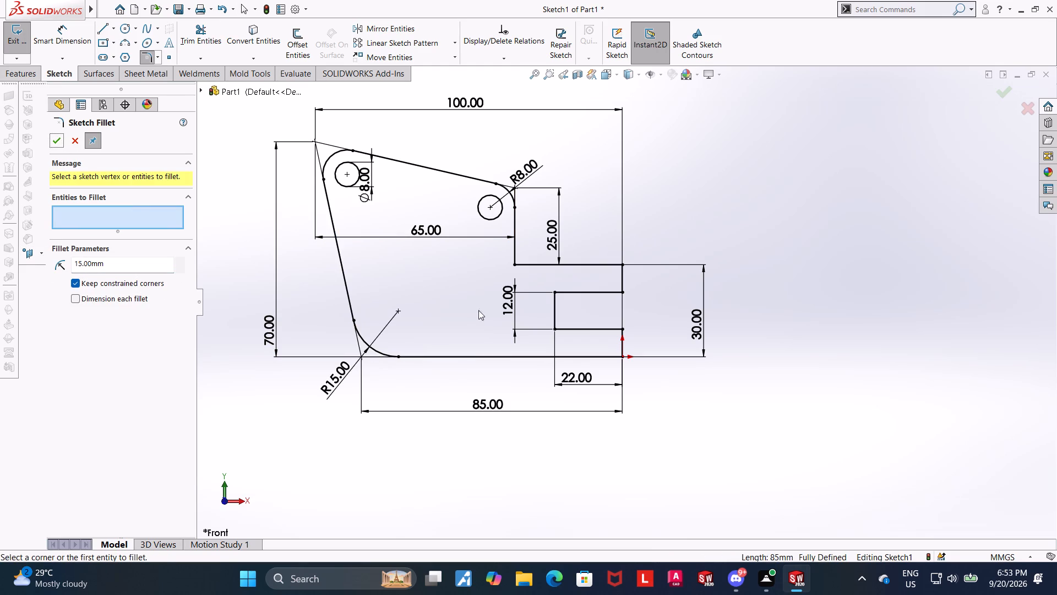
pyautogui.click(868, 347)
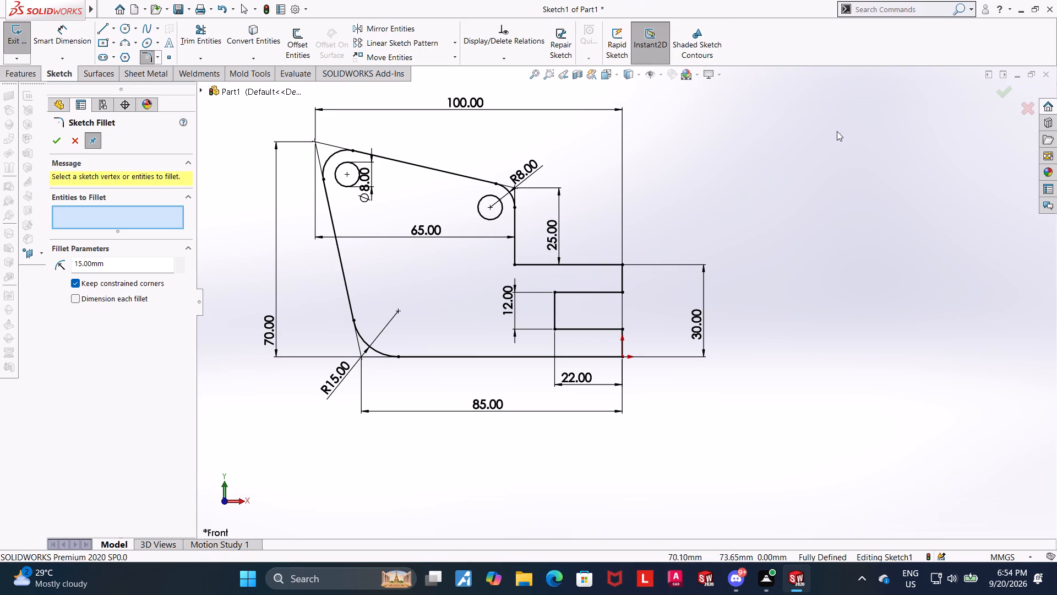
pyautogui.moveTo(836, 133); pyautogui.dragTo(817, 142, button='middle')
pyautogui.click(80, 144)
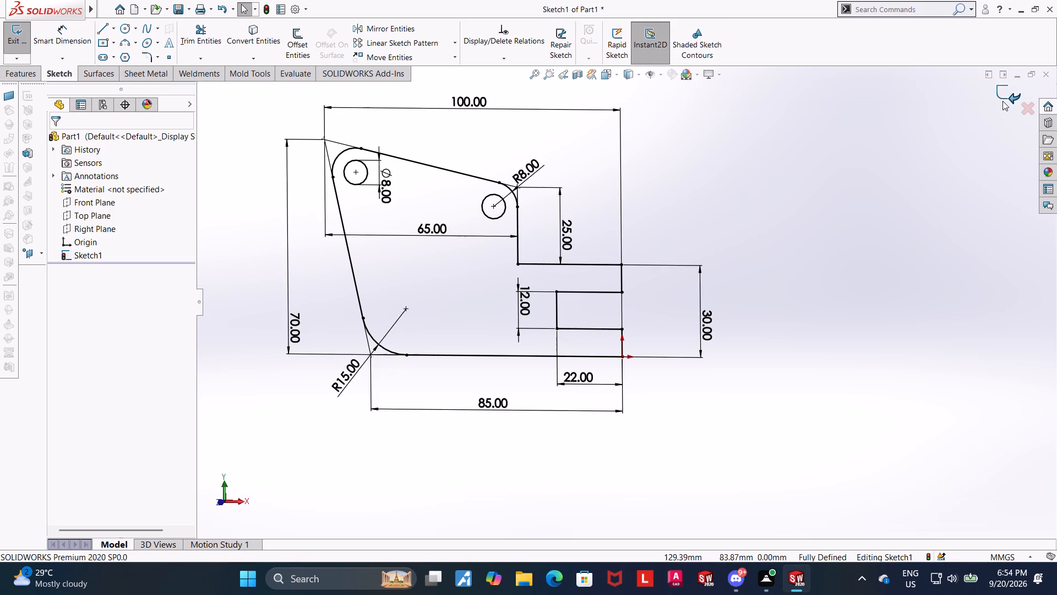
pyautogui.click(1001, 99)
# Extrude the profile sketch as a Blind boss 25 mm deep from the sketch plane, keeping the default direction.
pyautogui.scroll(1, 810, 131)
pyautogui.moveTo(769, 153); pyautogui.dragTo(762, 162, button='middle')
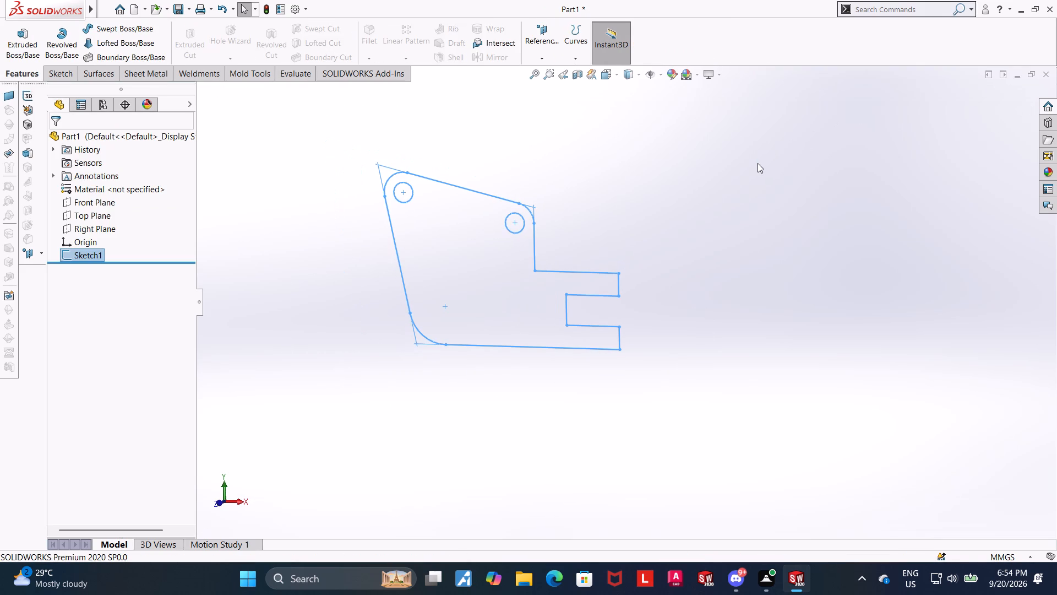
pyautogui.click(31, 33)
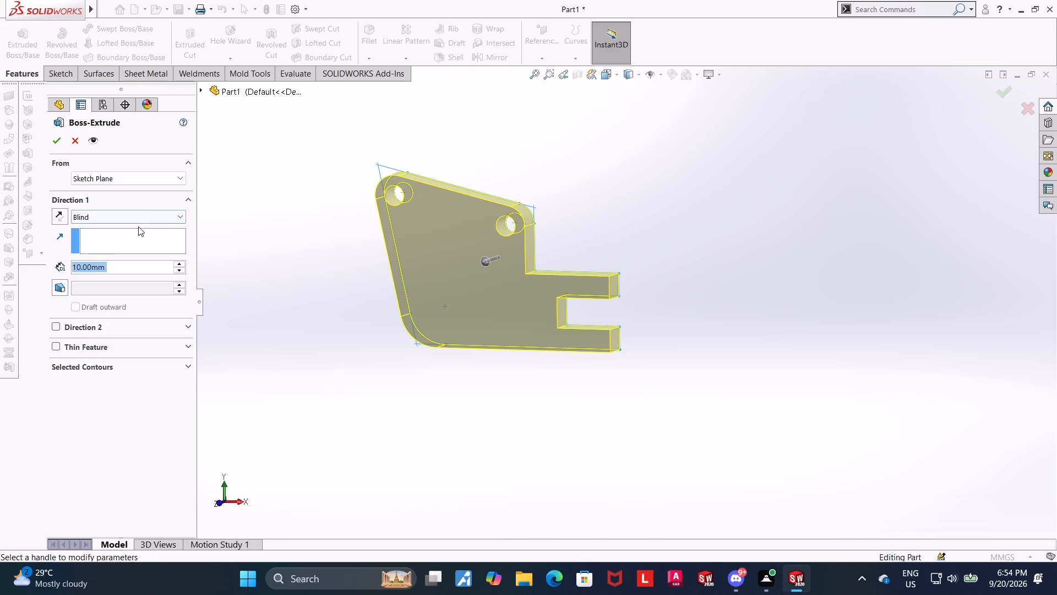
pyautogui.click(119, 218)
pyautogui.click(114, 273)
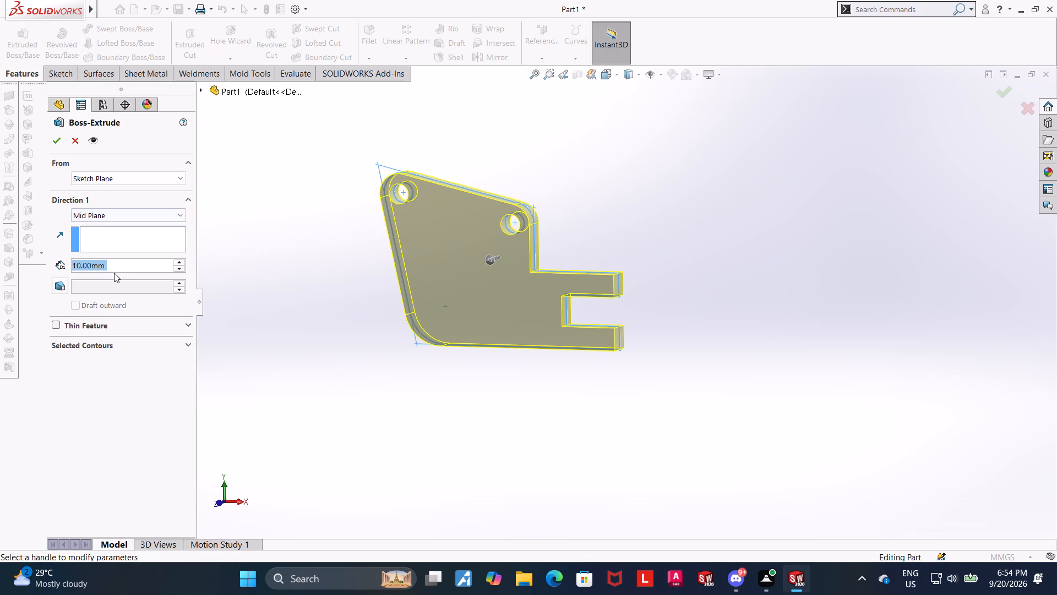
pyautogui.write('25')
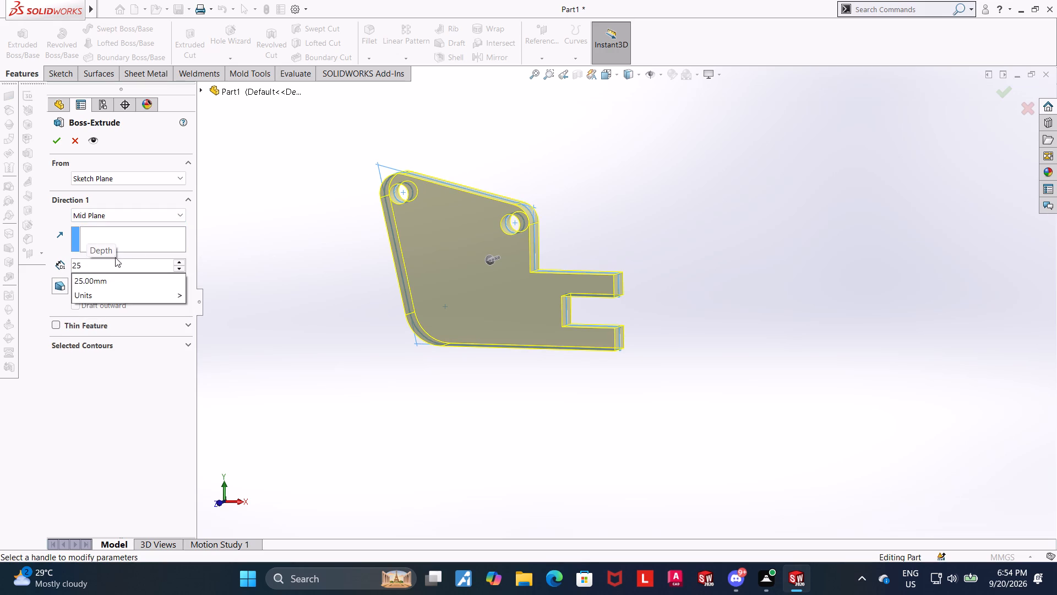
pyautogui.press('Return')
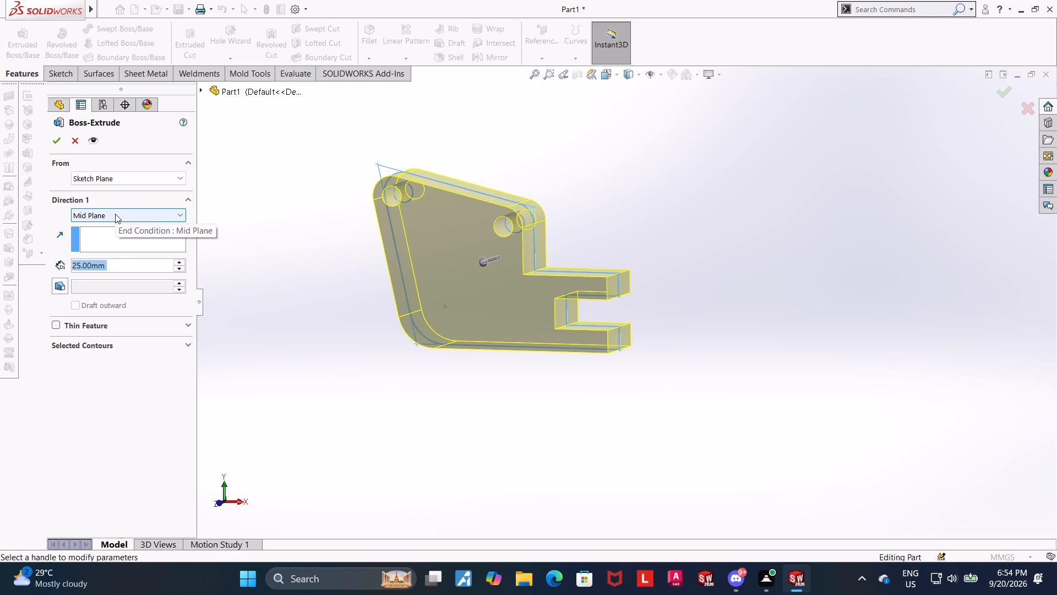
pyautogui.click(115, 214)
pyautogui.click(97, 231)
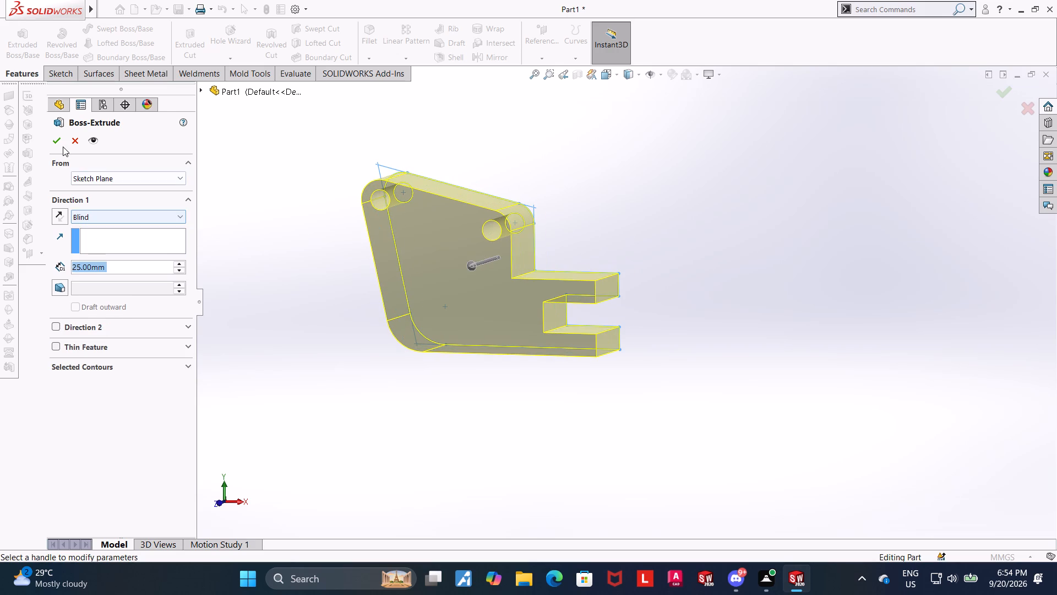
pyautogui.click(62, 216)
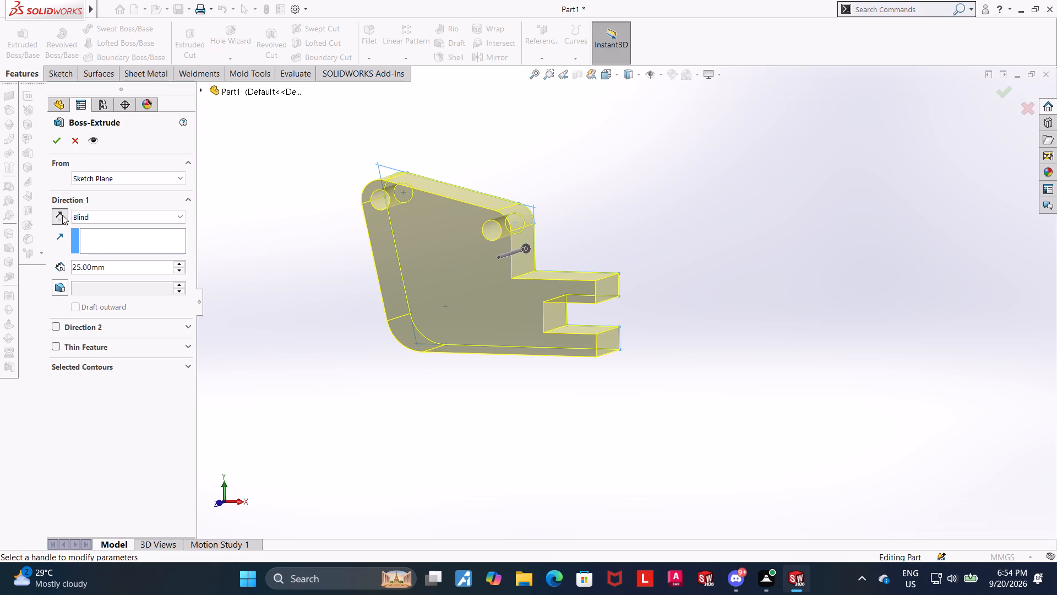
pyautogui.click(62, 215)
pyautogui.click(61, 138)
pyautogui.click(745, 208)
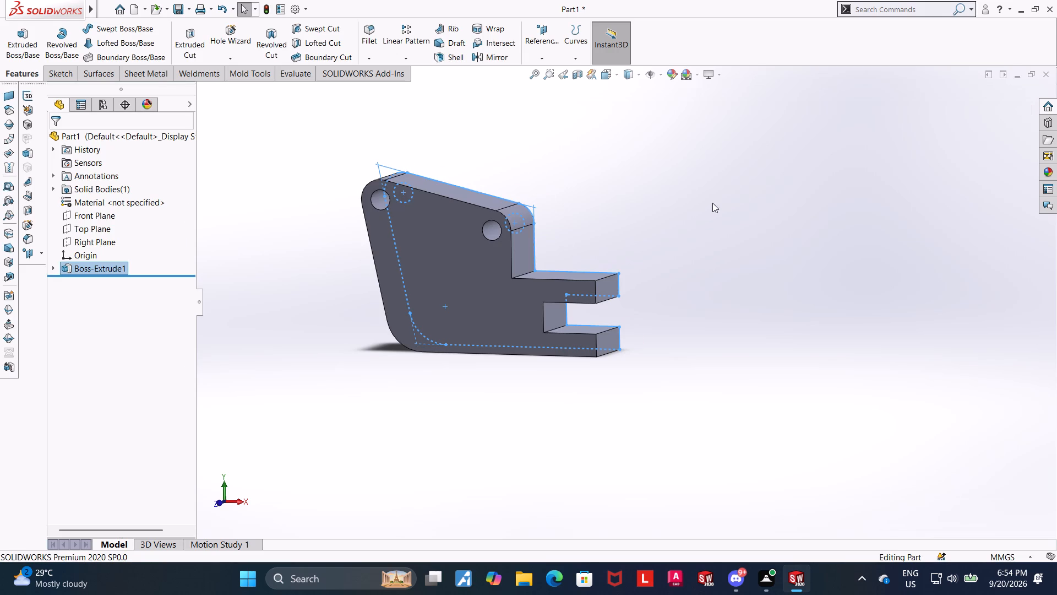
# Start a new sketch on the top face of the notched arm, viewed normal to that face.
pyautogui.moveTo(728, 202); pyautogui.dragTo(765, 290, button='middle')
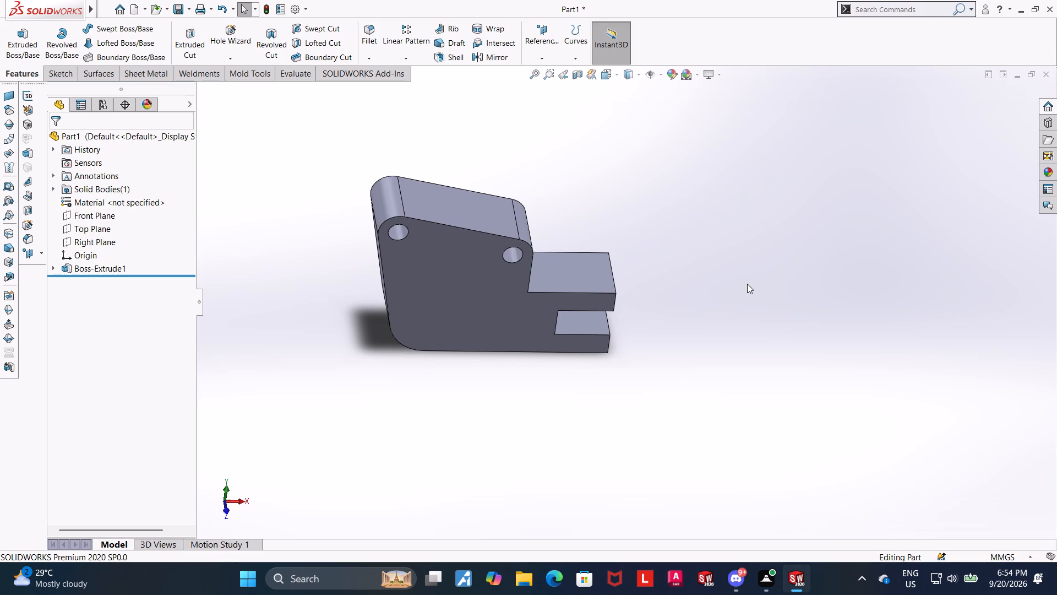
pyautogui.moveTo(738, 285); pyautogui.dragTo(727, 289, button='middle')
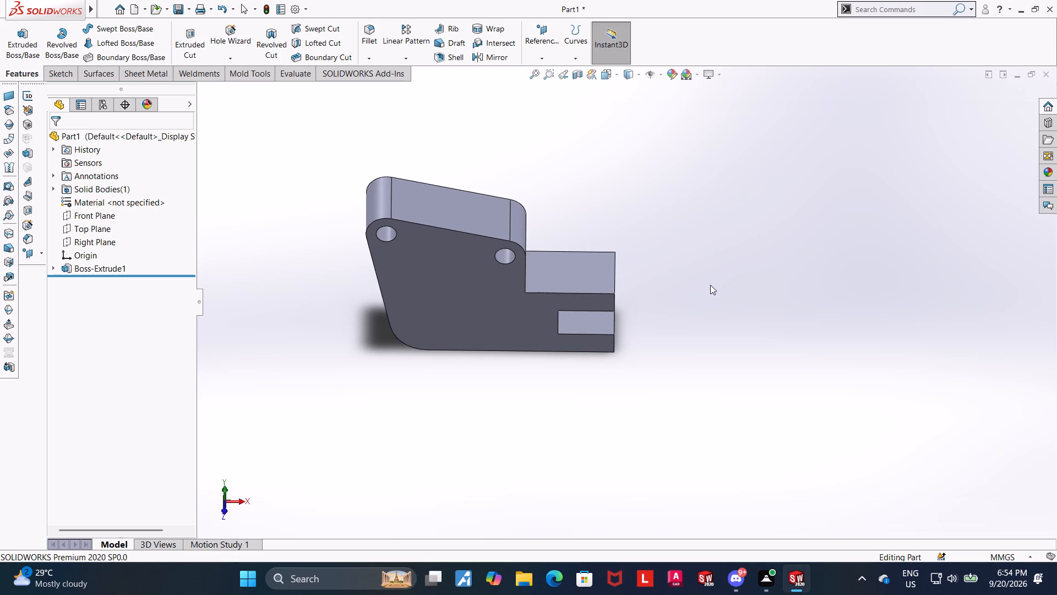
pyautogui.moveTo(695, 277); pyautogui.dragTo(699, 323, button='middle')
pyautogui.click(602, 266)
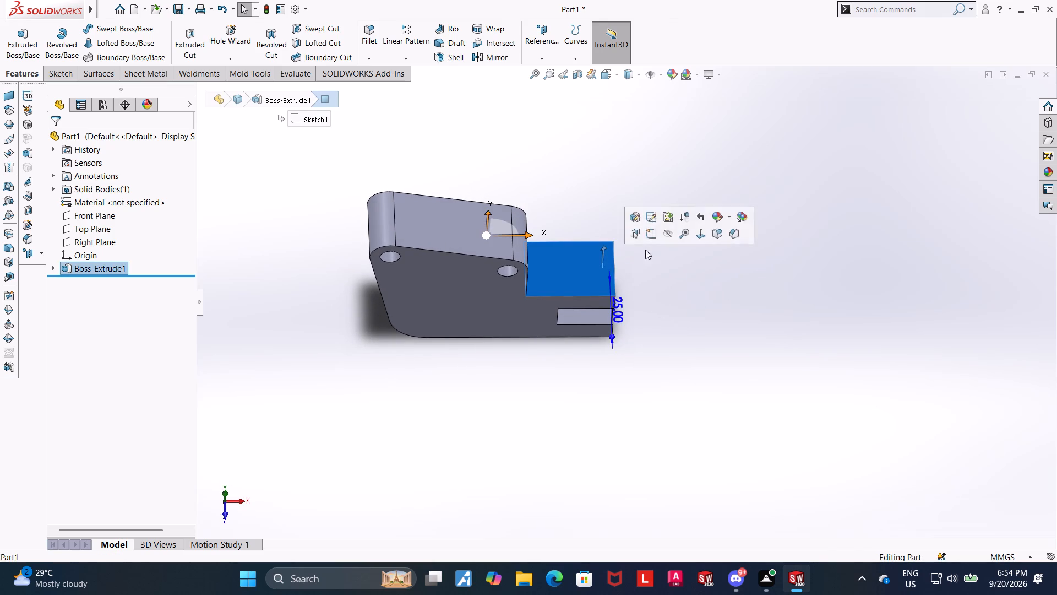
pyautogui.click(653, 236)
pyautogui.click(92, 282)
pyautogui.click(118, 267)
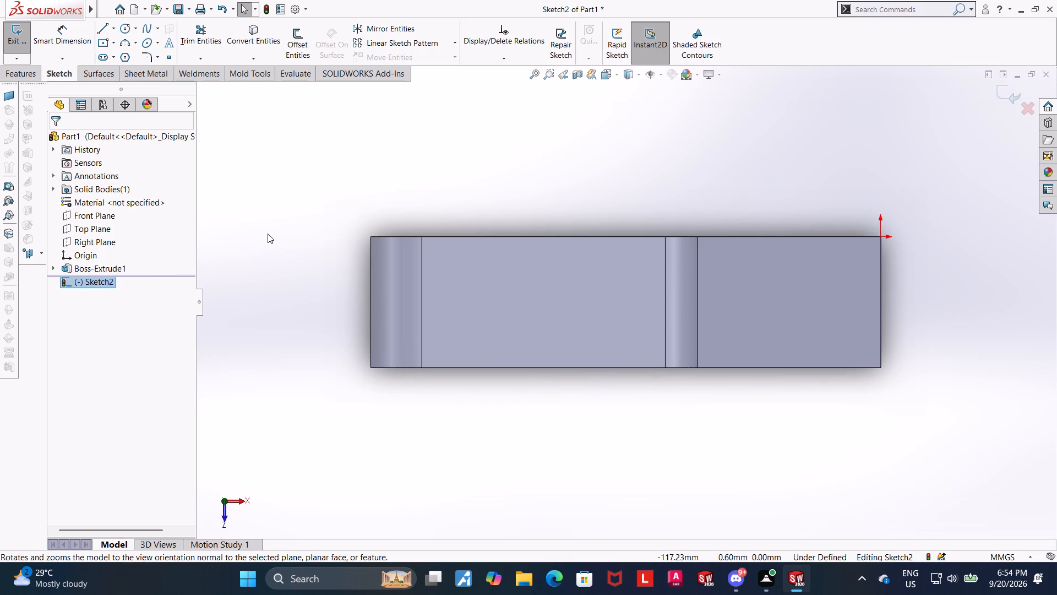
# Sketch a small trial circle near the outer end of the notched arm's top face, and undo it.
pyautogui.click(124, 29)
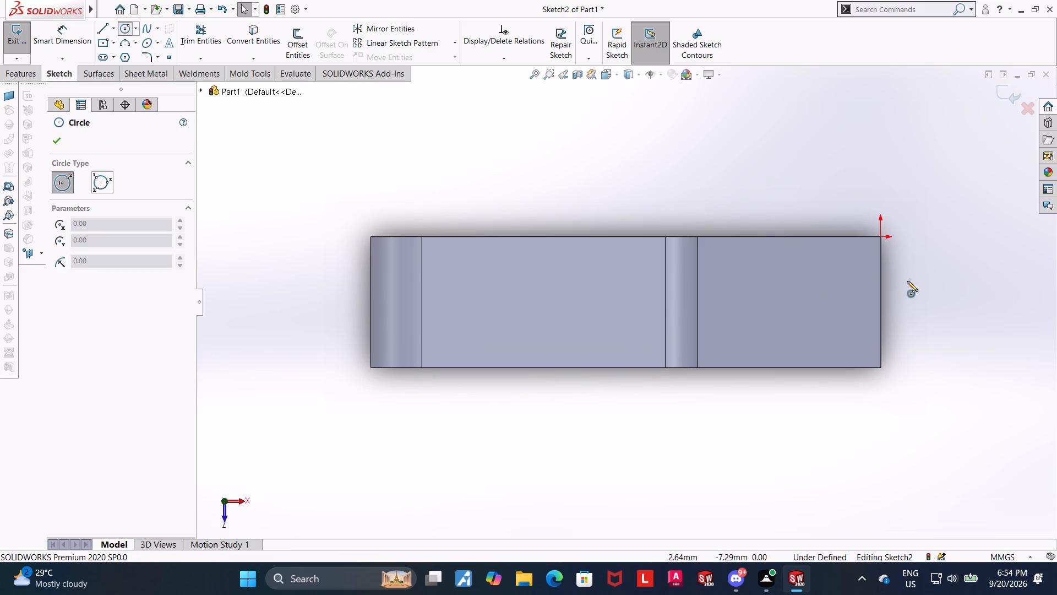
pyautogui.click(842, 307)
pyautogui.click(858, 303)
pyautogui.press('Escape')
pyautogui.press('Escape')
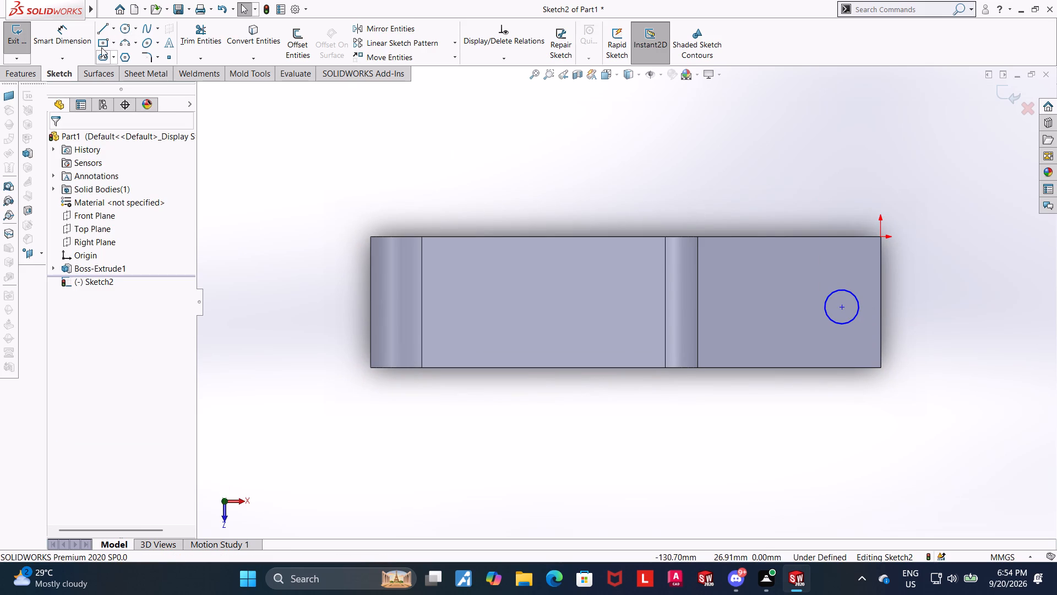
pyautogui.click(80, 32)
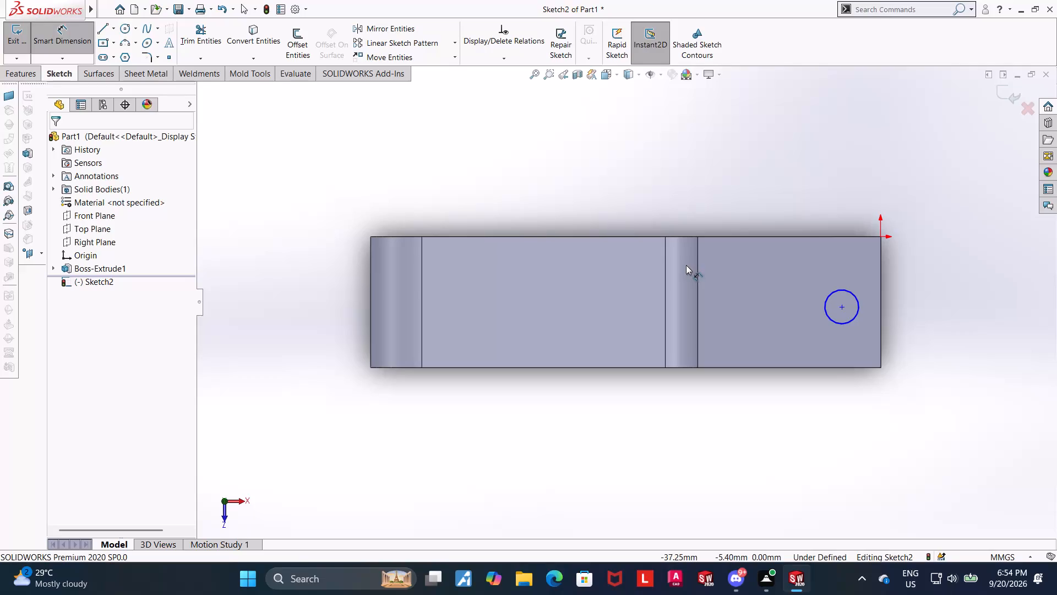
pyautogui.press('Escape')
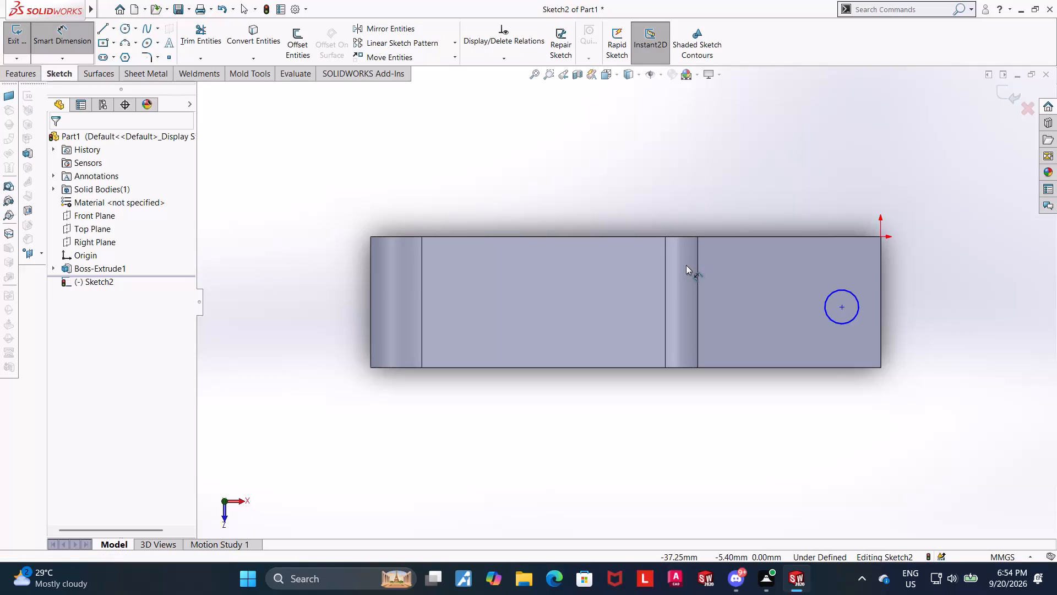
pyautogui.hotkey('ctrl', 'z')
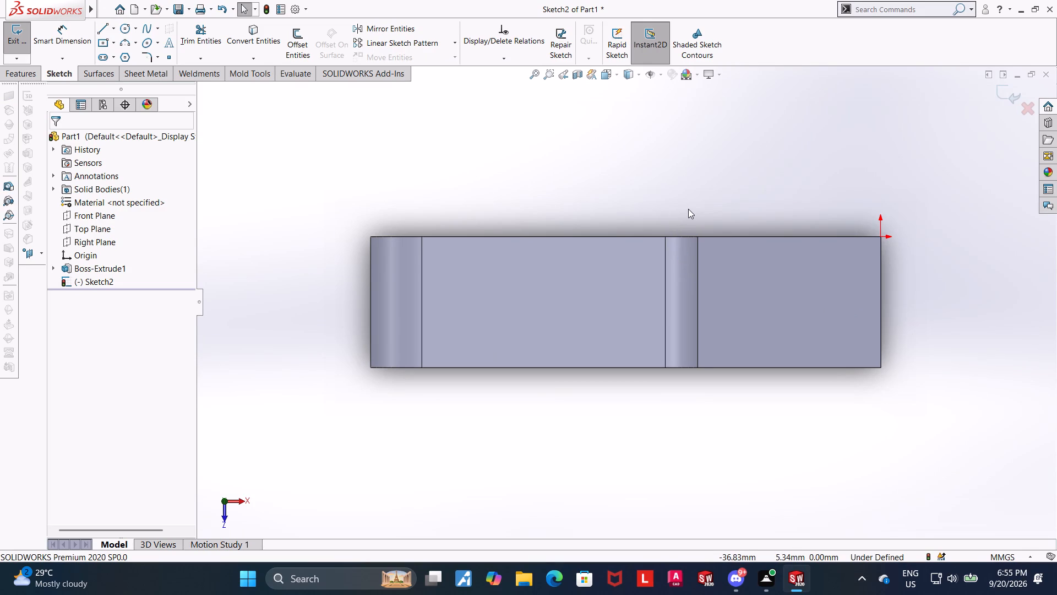
# Sketch a corner rectangle about 81 mm long from the arm's inner edge, across the raised portion and past its far end.
pyautogui.click(113, 44)
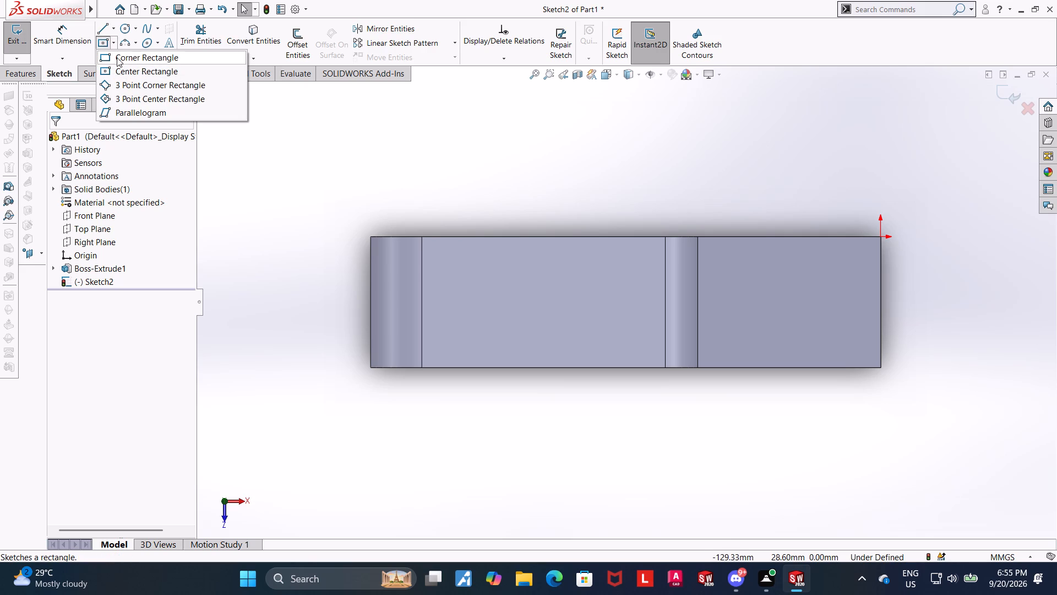
pyautogui.click(117, 54)
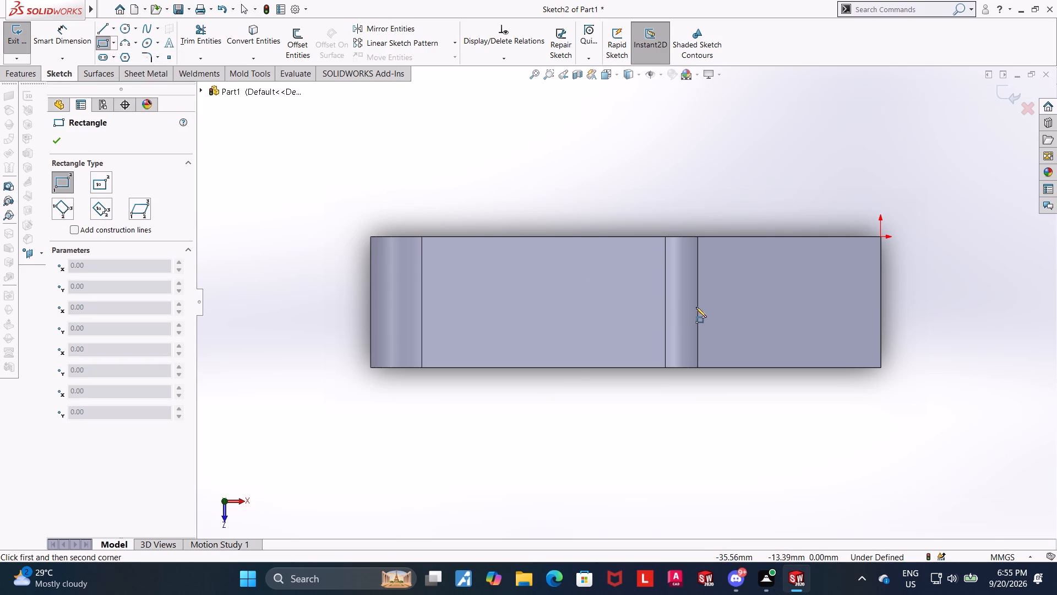
pyautogui.click(698, 307)
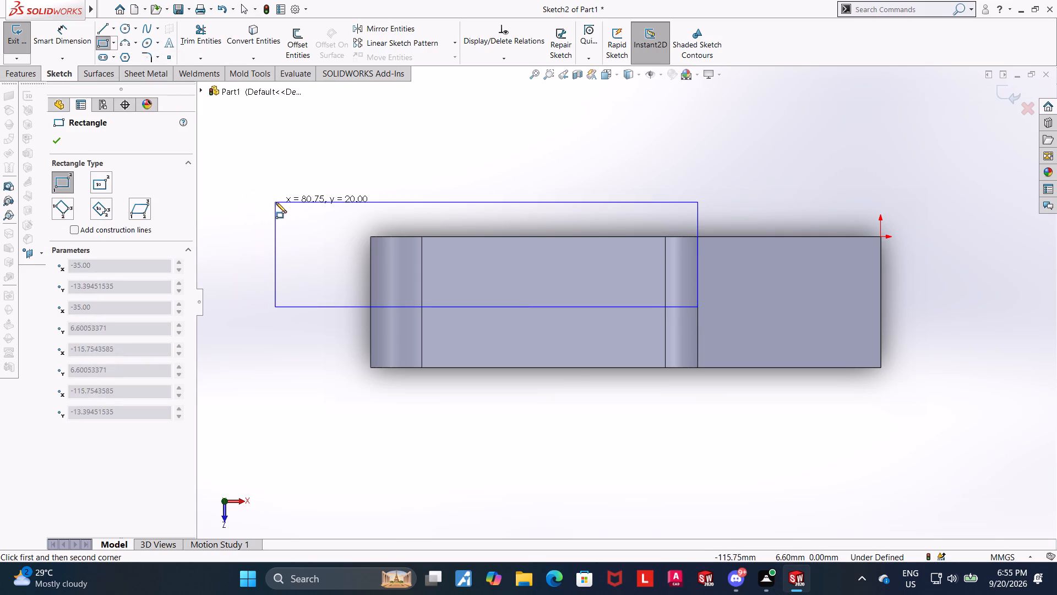
pyautogui.click(275, 196)
pyautogui.press('Escape')
pyautogui.press('Escape')
# Dimension the rectangle's long side on the part 10 mm from the part's parallel outer edge, and exit the sketch.
pyautogui.click(66, 37)
pyautogui.click(438, 306)
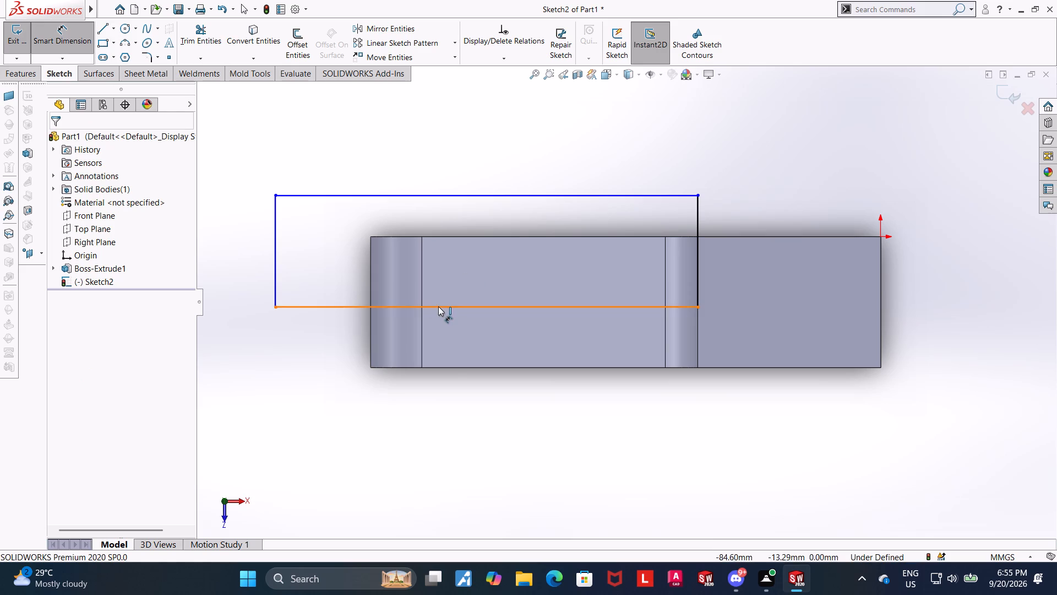
pyautogui.click(443, 369)
pyautogui.click(290, 345)
pyautogui.write('10')
pyautogui.press('Return')
pyautogui.press('Escape')
pyautogui.press('Escape')
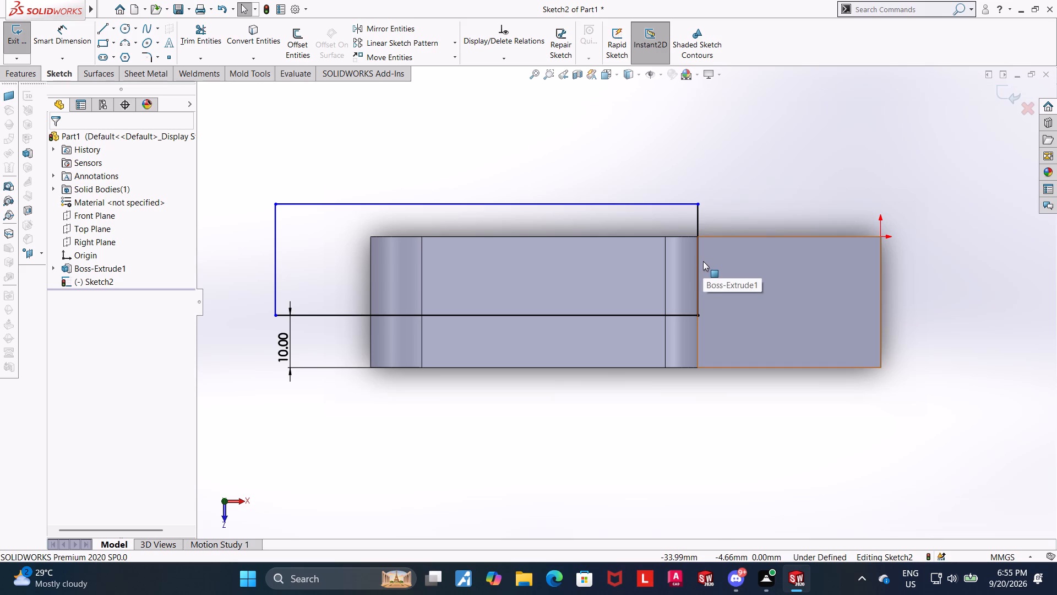
pyautogui.click(999, 92)
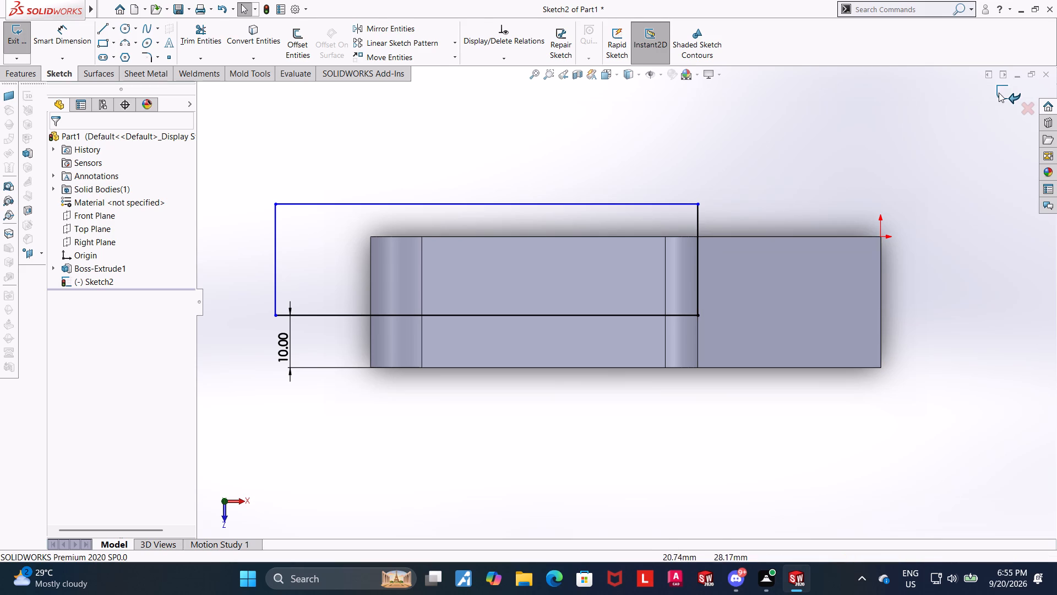
# Extrude-cut the rectangle Through All in the reversed direction, so it removes material from the raised portion above the arm.
pyautogui.moveTo(818, 182); pyautogui.dragTo(826, 137, button='middle')
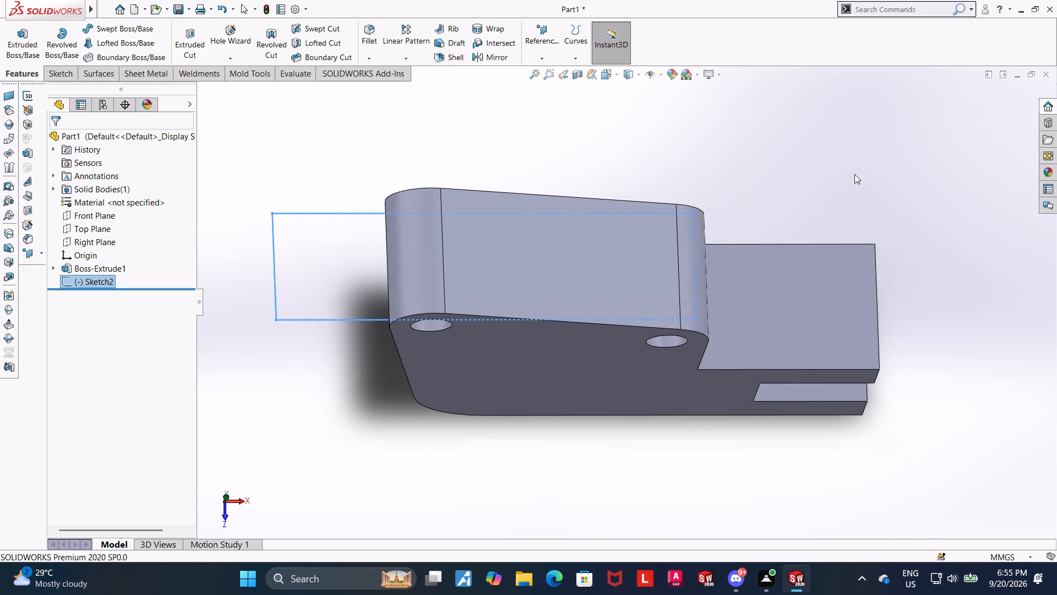
pyautogui.moveTo(793, 179); pyautogui.dragTo(862, 179, button='middle')
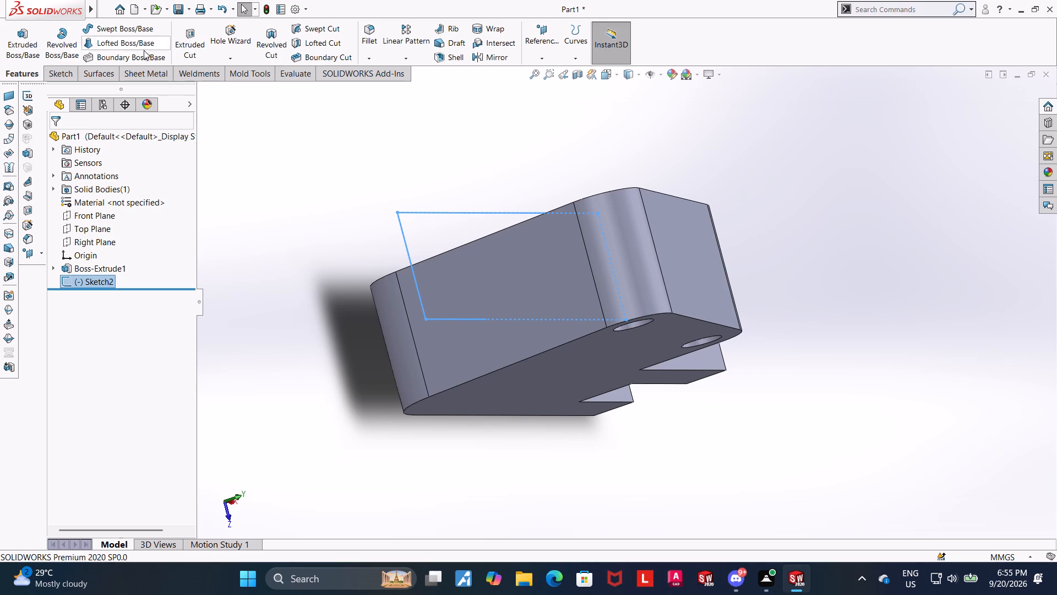
pyautogui.click(188, 50)
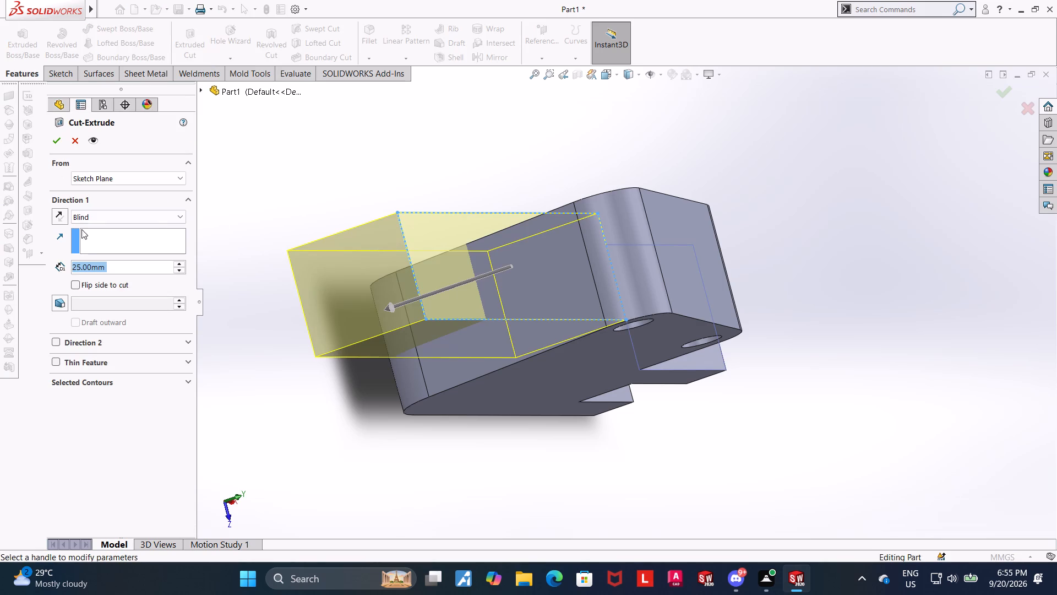
pyautogui.click(59, 212)
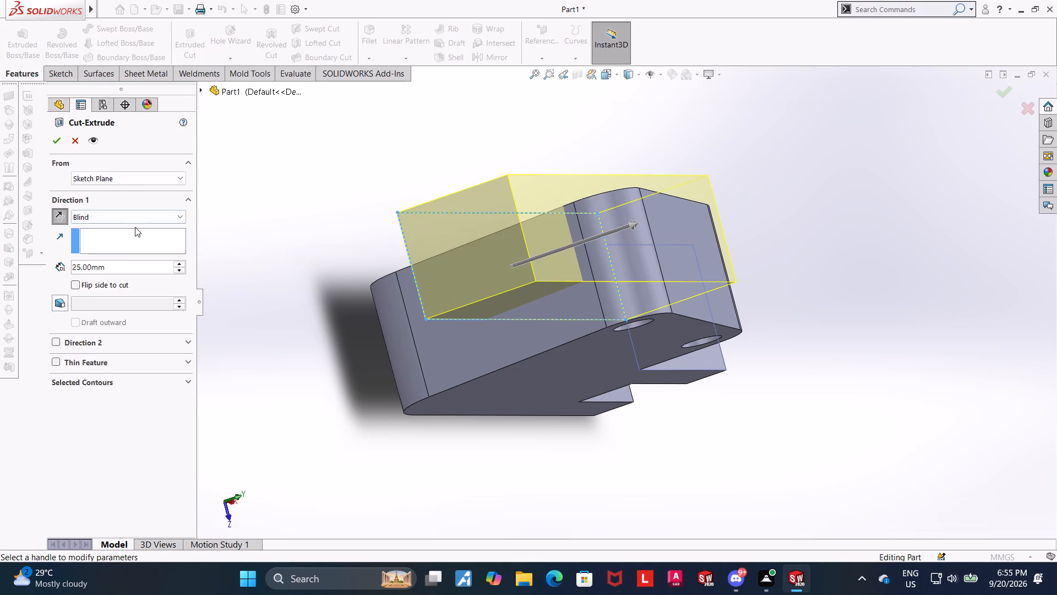
pyautogui.click(143, 217)
pyautogui.click(130, 240)
pyautogui.click(50, 145)
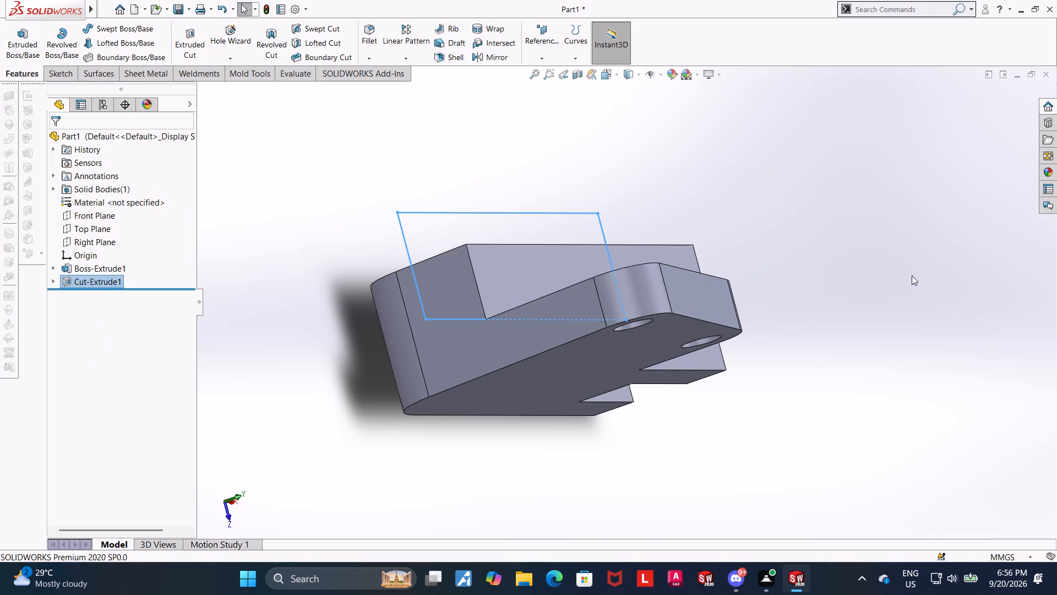
pyautogui.click(912, 275)
# Examine the cut part from several sides, including the thinned upper plate and the notched arm.
pyautogui.moveTo(764, 260); pyautogui.dragTo(760, 261, button='middle')
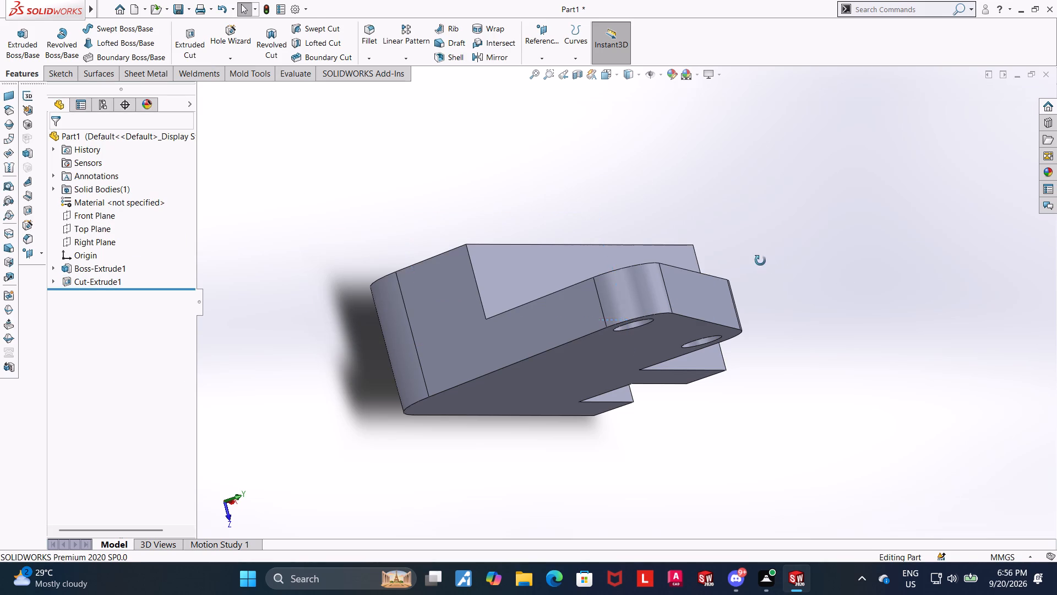
pyautogui.moveTo(760, 261); pyautogui.dragTo(734, 268, button='middle')
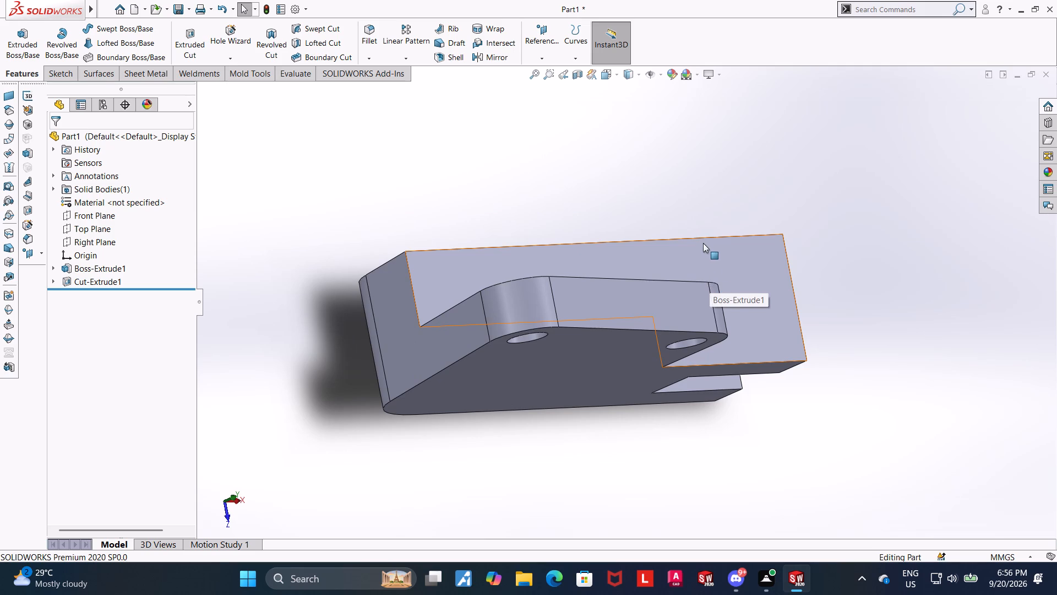
pyautogui.scroll(-1, 873, 240)
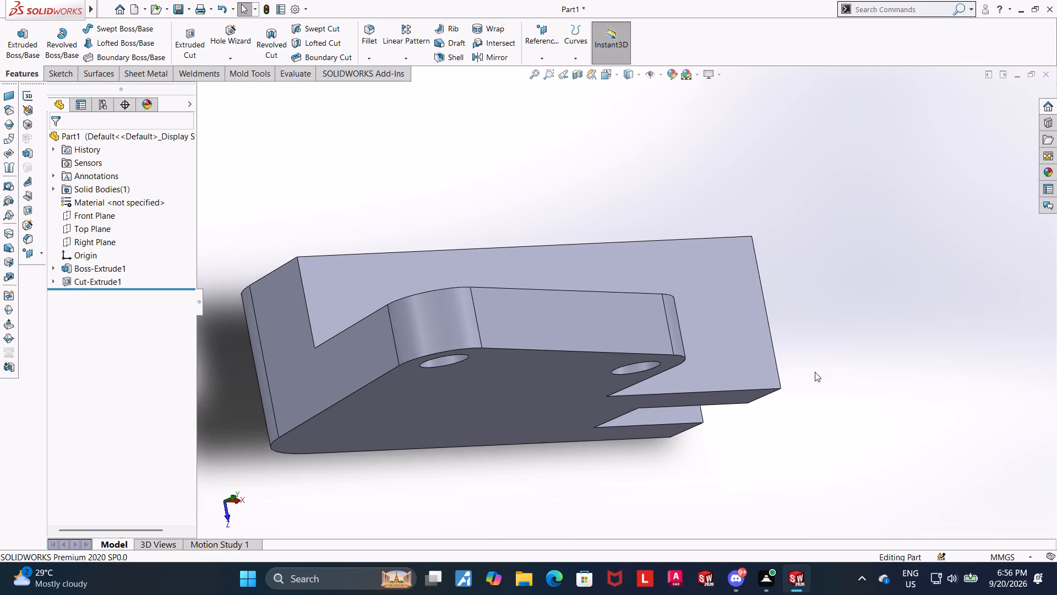
pyautogui.moveTo(808, 312); pyautogui.dragTo(795, 228, button='middle')
pyautogui.moveTo(770, 329); pyautogui.dragTo(745, 351, button='middle')
pyautogui.scroll(-1, 896, 250)
pyautogui.scroll(5, 745, 351)
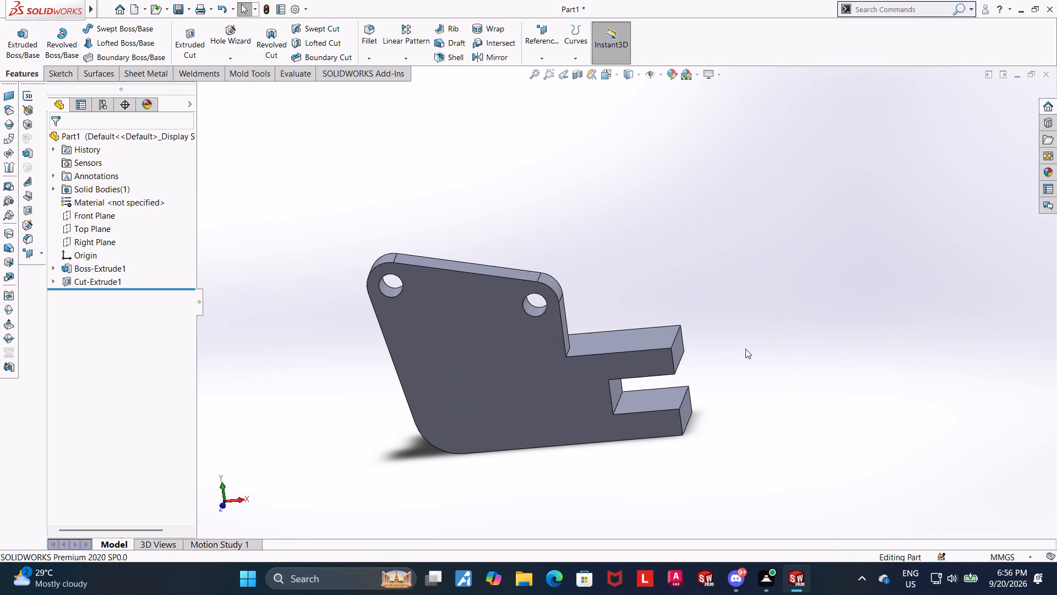
pyautogui.moveTo(711, 375); pyautogui.dragTo(742, 330, button='middle')
pyautogui.moveTo(736, 333); pyautogui.dragTo(762, 336, button='middle')
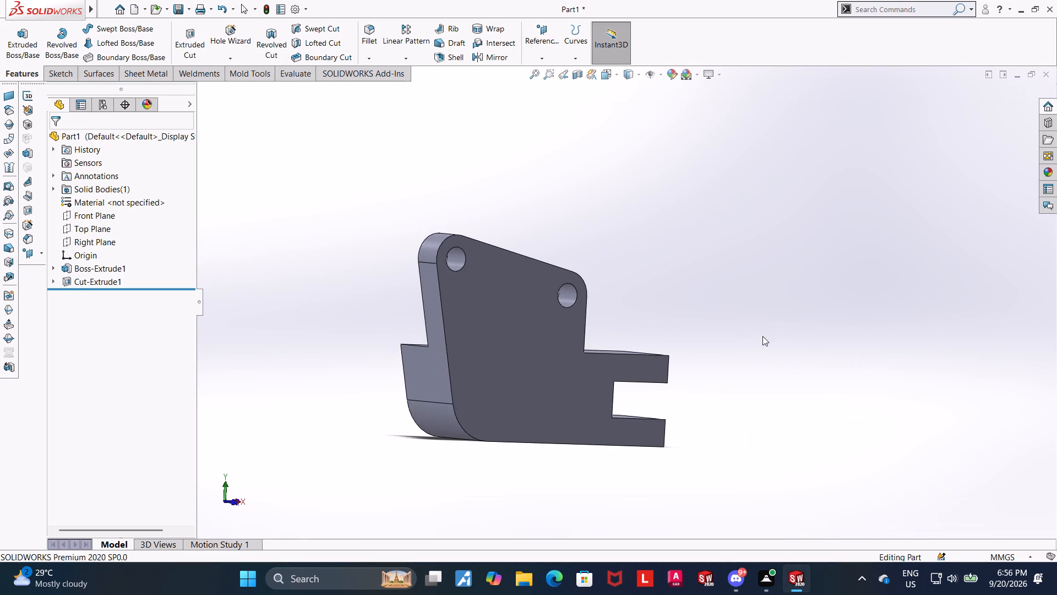
pyautogui.scroll(-1, 767, 332)
pyautogui.moveTo(752, 339); pyautogui.dragTo(727, 354, button='middle')
pyautogui.moveTo(721, 362); pyautogui.dragTo(713, 370, button='middle')
pyautogui.scroll(1, 713, 370)
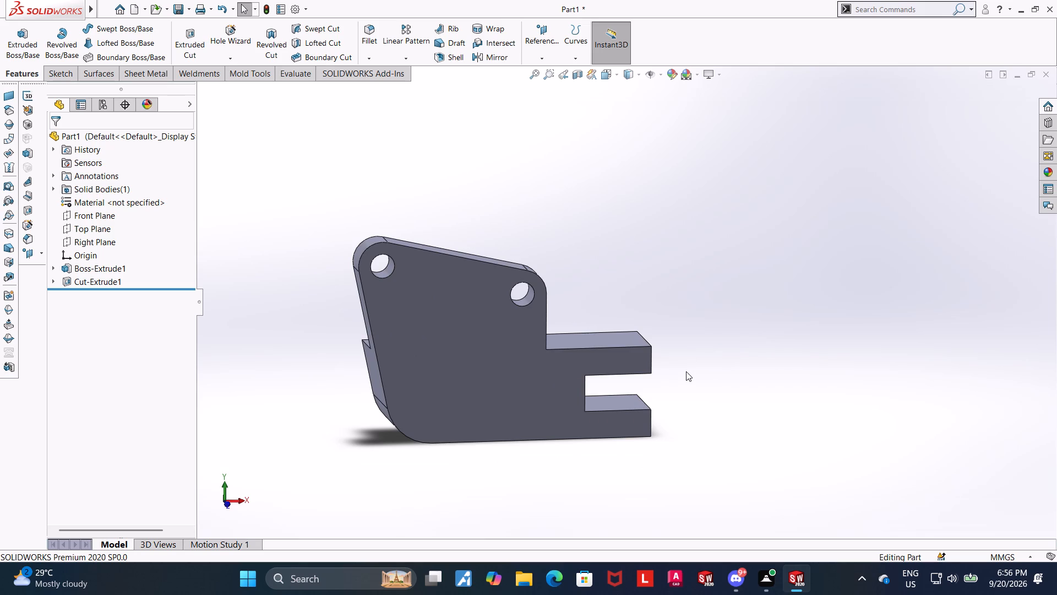
# Start a new sketch on the back face of the thick notched lower portion, viewed normal to that face.
pyautogui.scroll(2, 480, 416)
pyautogui.moveTo(480, 416); pyautogui.dragTo(636, 399, button='middle')
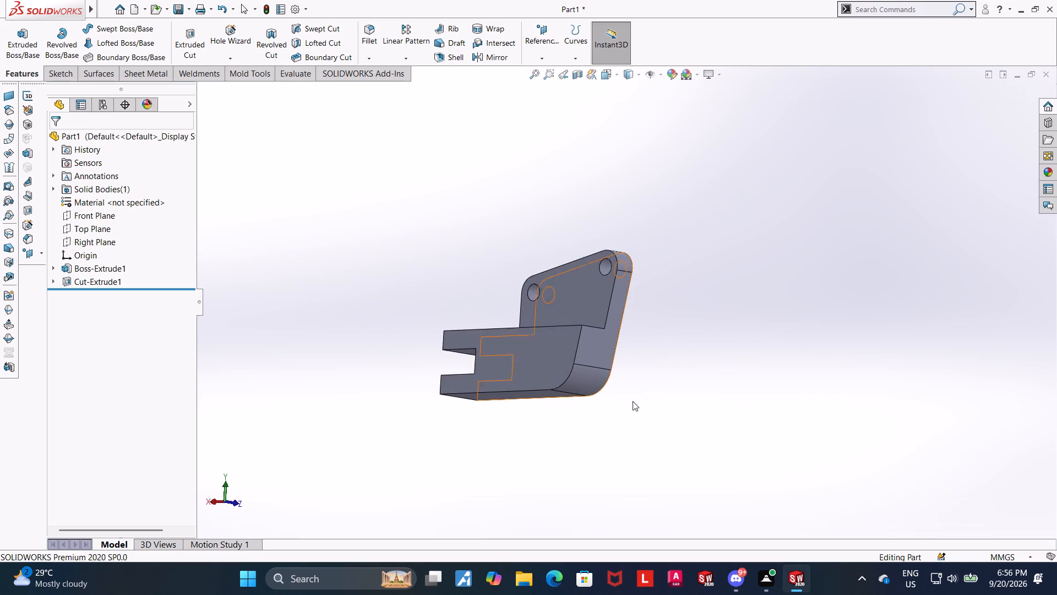
pyautogui.scroll(-1, 633, 401)
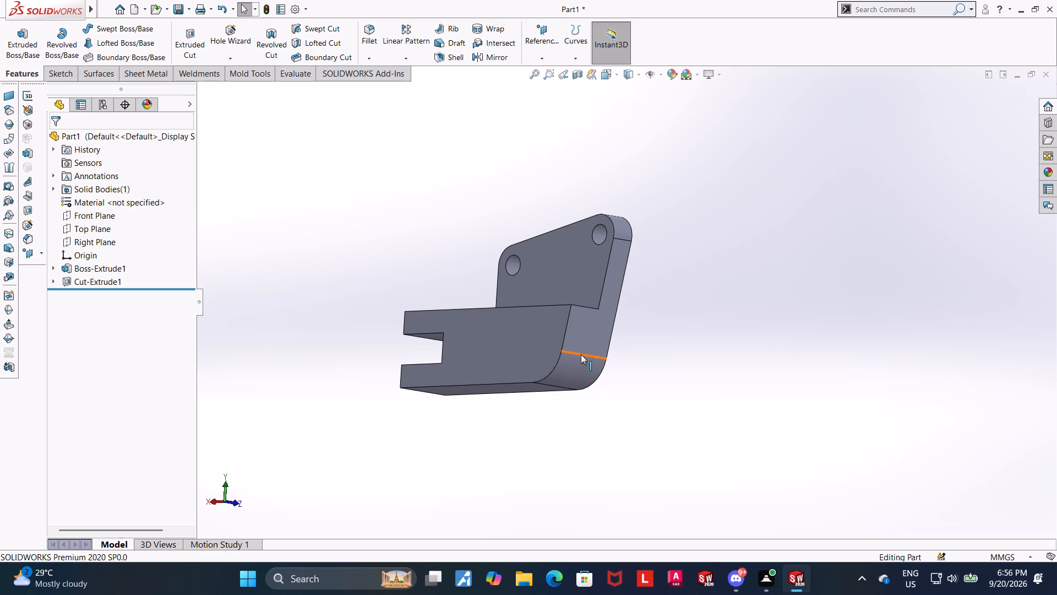
pyautogui.click(527, 336)
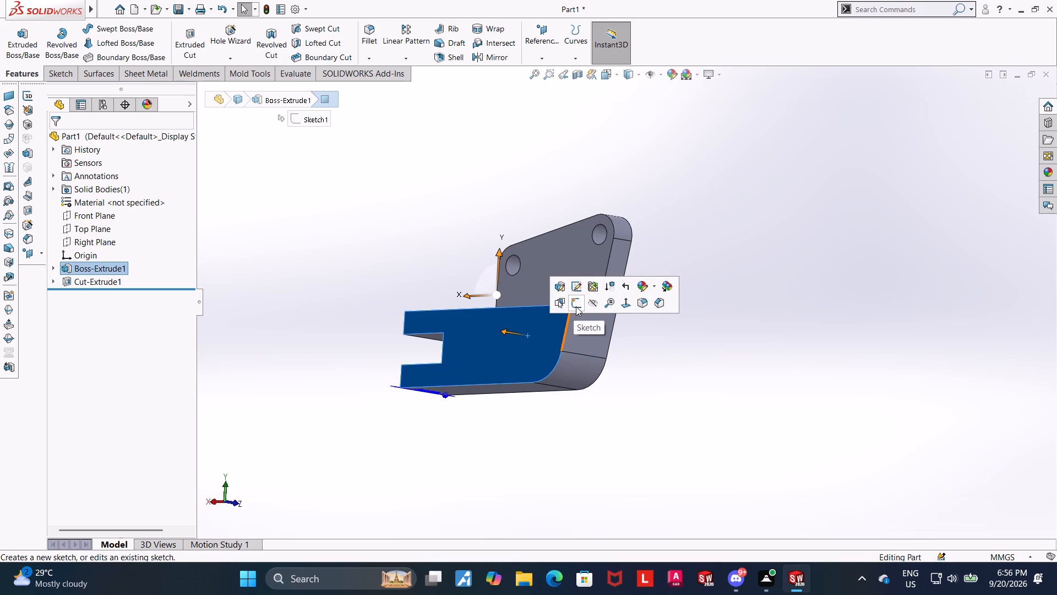
pyautogui.click(576, 306)
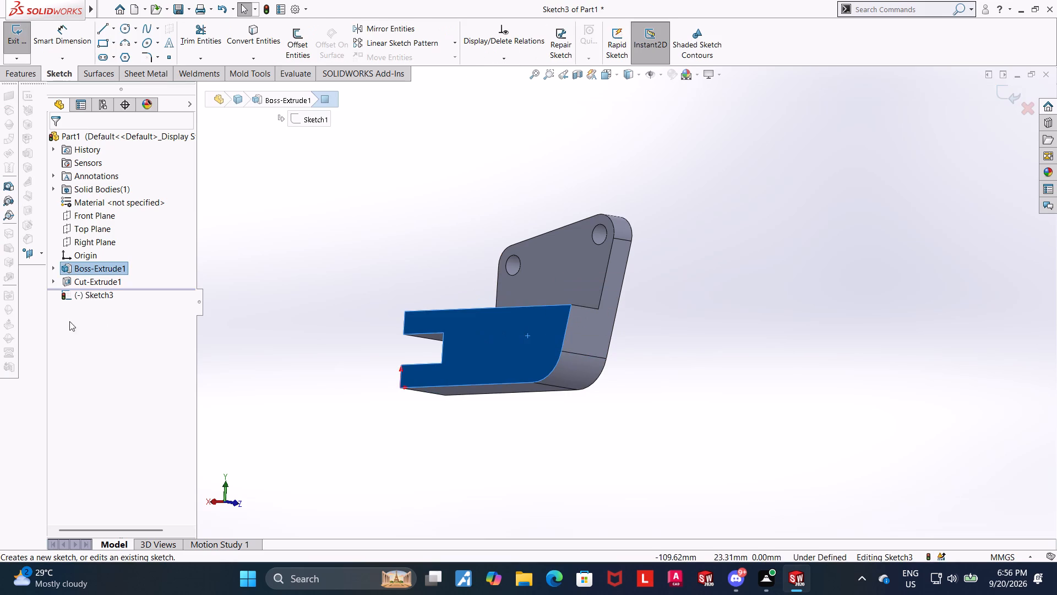
pyautogui.click(86, 300)
pyautogui.click(115, 285)
# Sketch a circle about 24 mm in diameter near the rounded lower corner of the thick portion's back face.
pyautogui.click(125, 22)
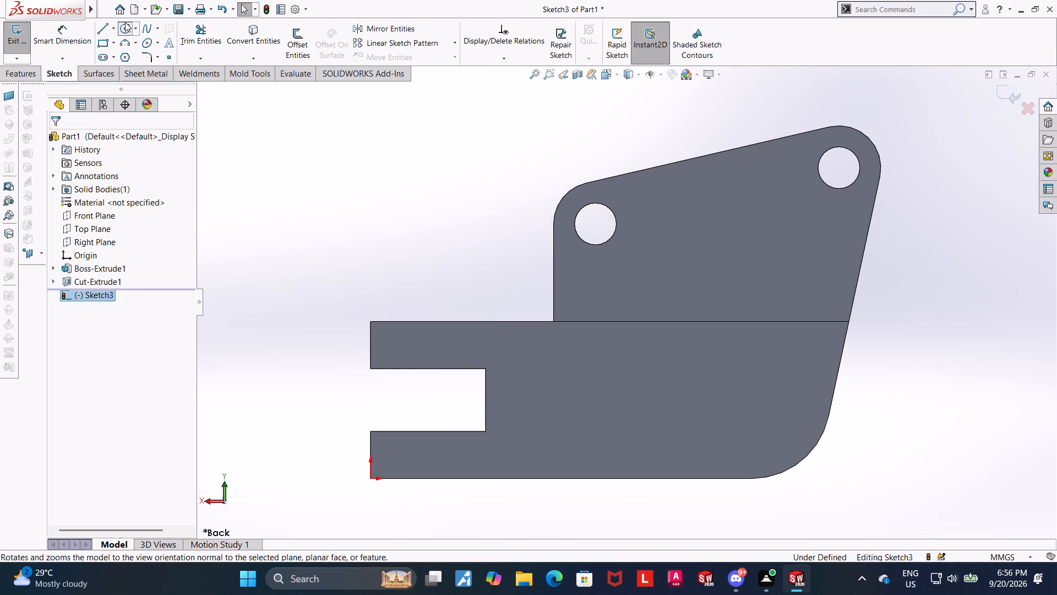
pyautogui.click(759, 411)
pyautogui.click(800, 364)
pyautogui.press('Escape')
pyautogui.press('Escape')
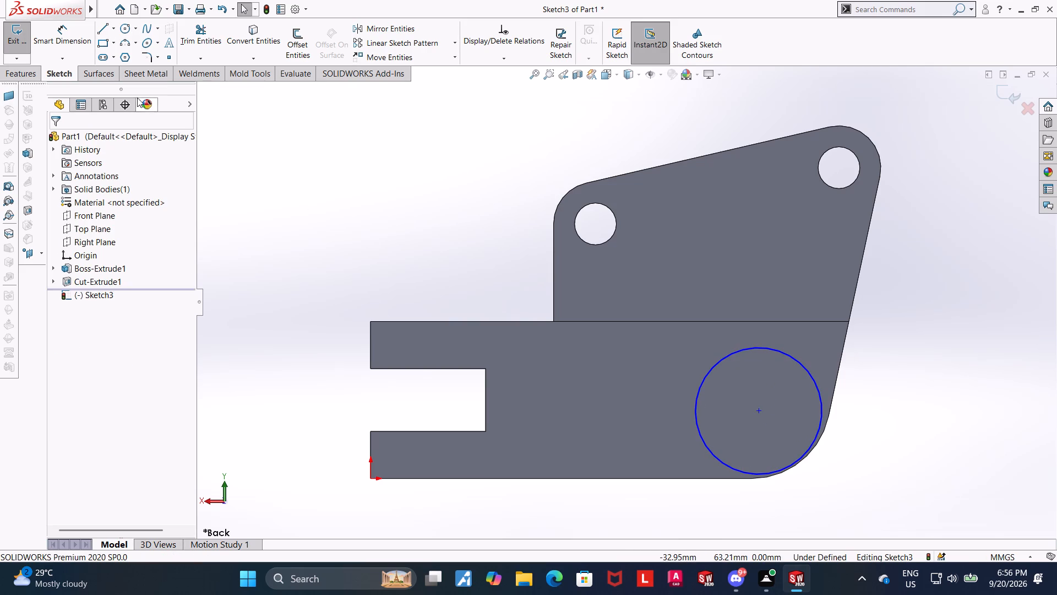
pyautogui.click(68, 30)
pyautogui.press('Escape')
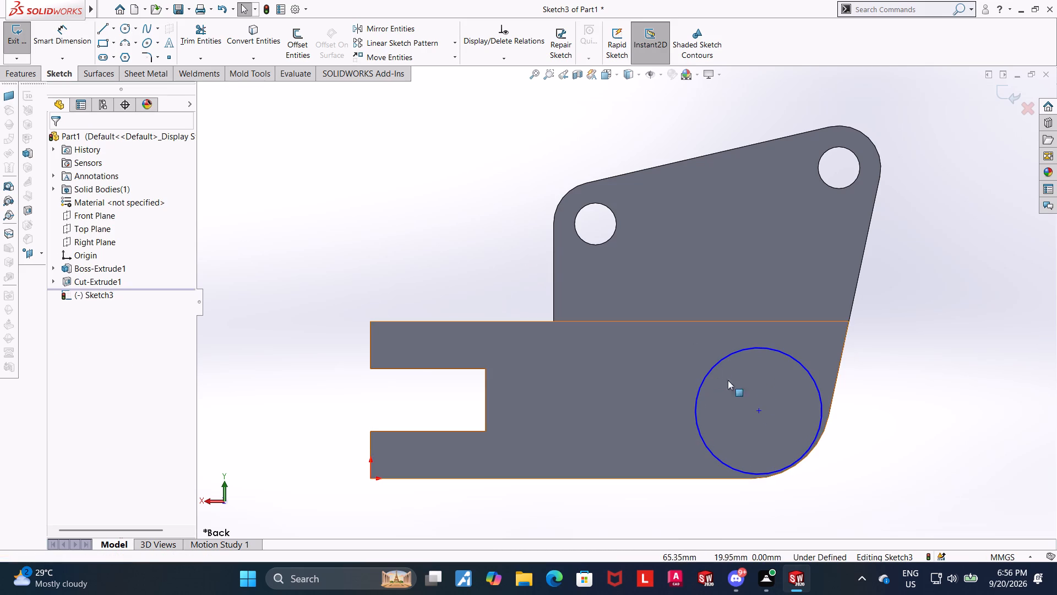
pyautogui.press('Escape')
# Add a Concentric relation between the circle and the rounded lower corner's edge.
pyautogui.keyDown('ctrl'); pyautogui.click(822, 414); pyautogui.keyUp('ctrl')
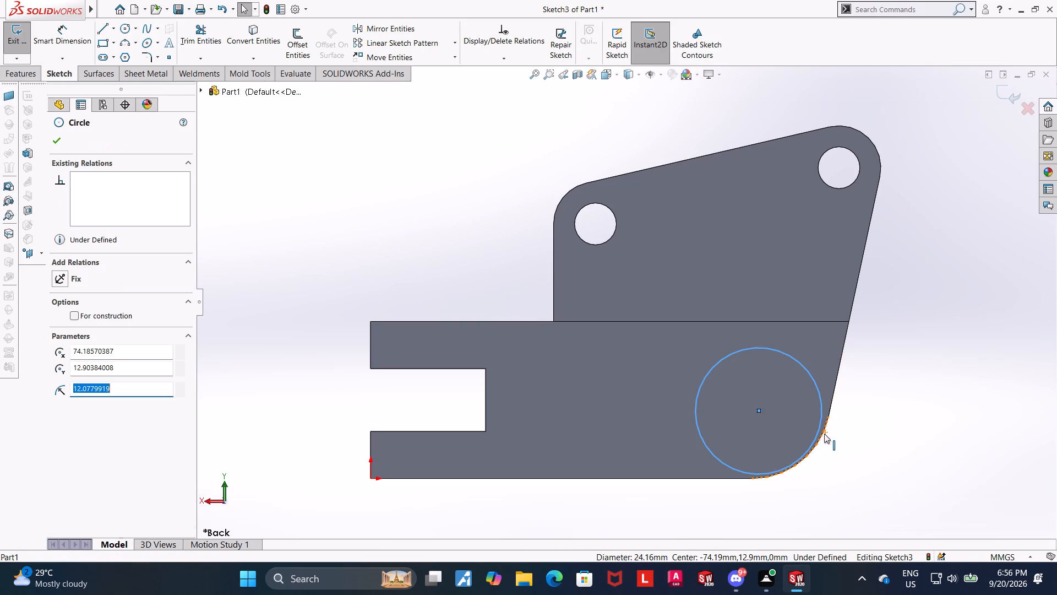
pyautogui.keyDown('ctrl'); pyautogui.click(823, 435); pyautogui.keyUp('ctrl')
pyautogui.click(66, 366)
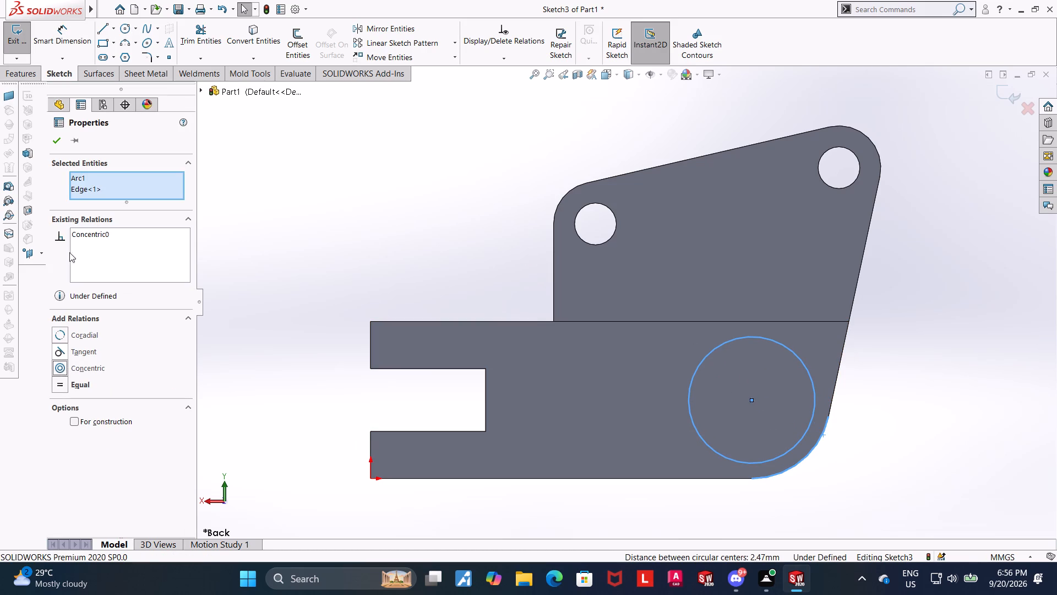
pyautogui.click(61, 143)
pyautogui.press('Escape')
# Dimension the circle's diameter as 22 mm and exit the sketch.
pyautogui.click(54, 37)
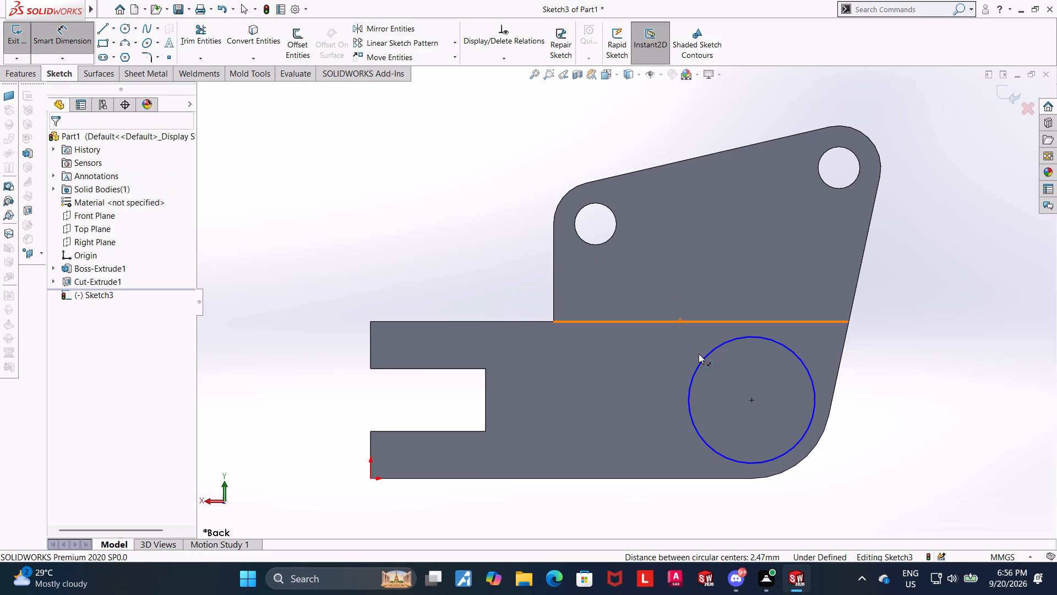
pyautogui.click(705, 357)
pyautogui.click(676, 347)
pyautogui.press('3')
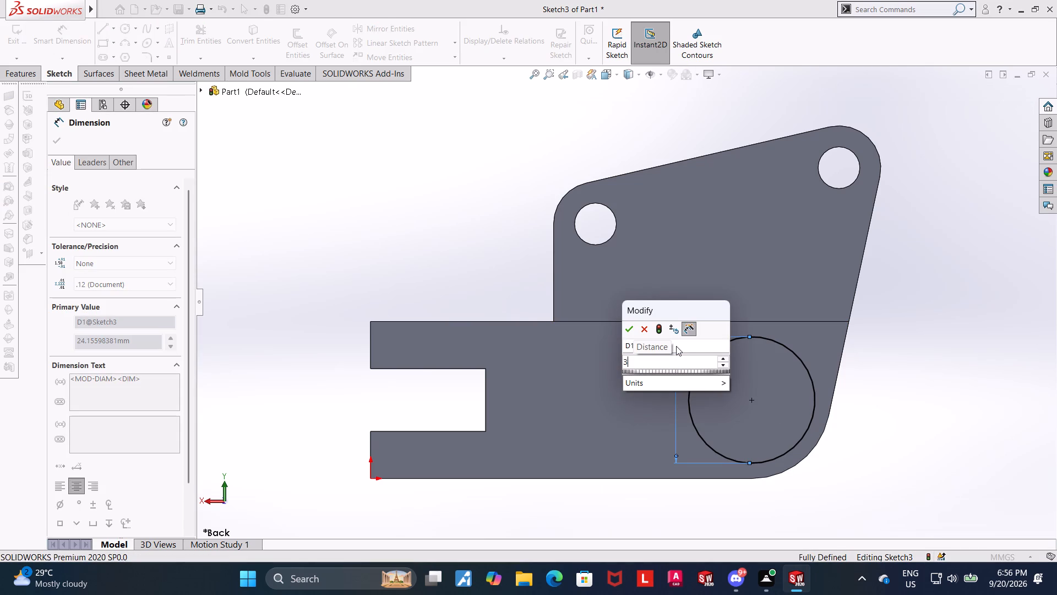
pyautogui.press('BackSpace')
pyautogui.write('22')
pyautogui.press('Return')
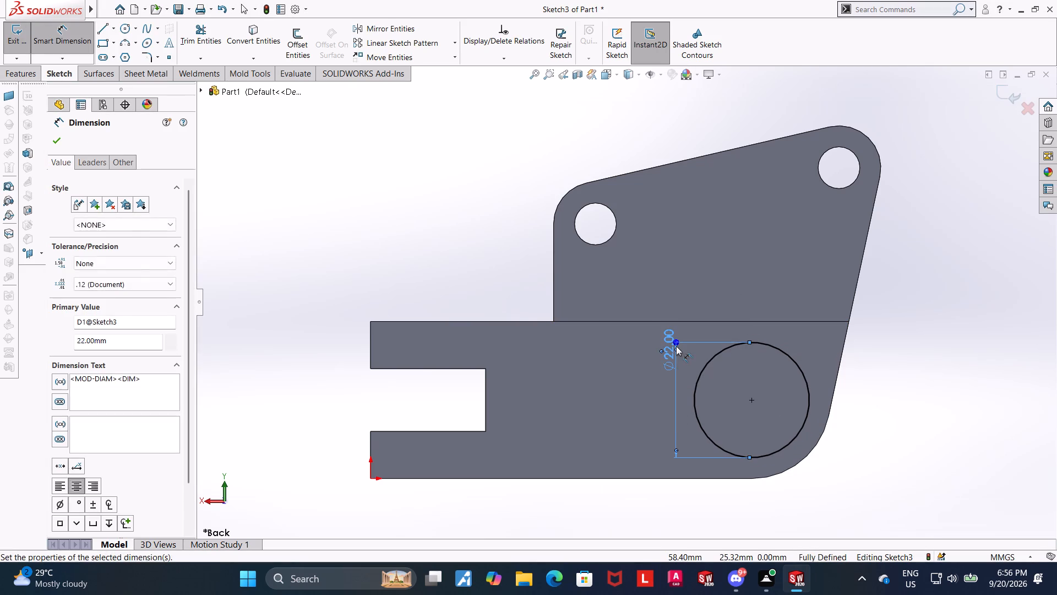
pyautogui.press('Escape')
pyautogui.scroll(2, 871, 392)
pyautogui.moveTo(1001, 394); pyautogui.dragTo(898, 414, button='middle')
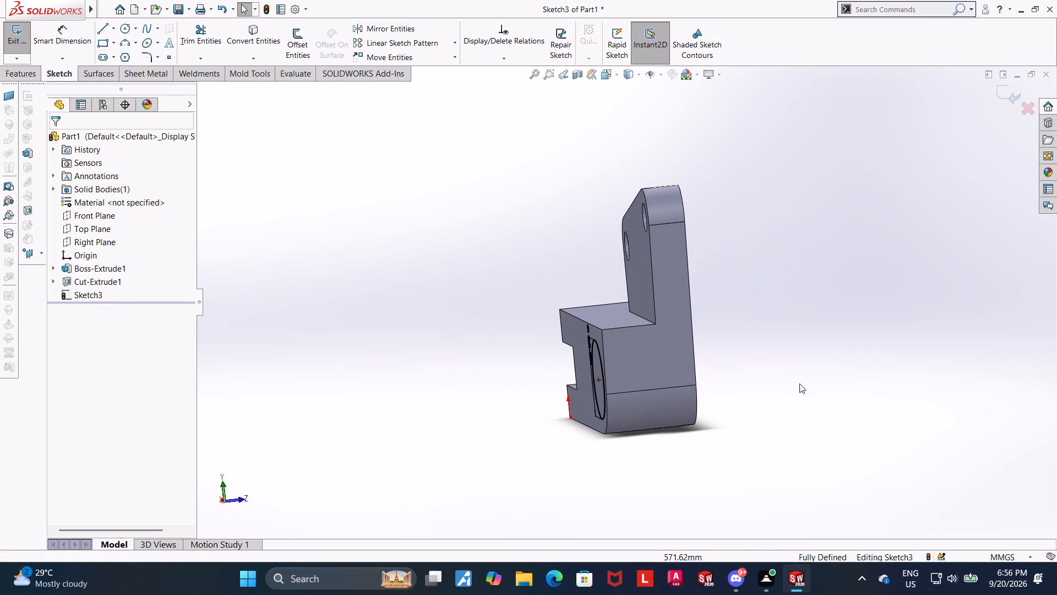
pyautogui.moveTo(482, 324); pyautogui.dragTo(415, 342, button='middle')
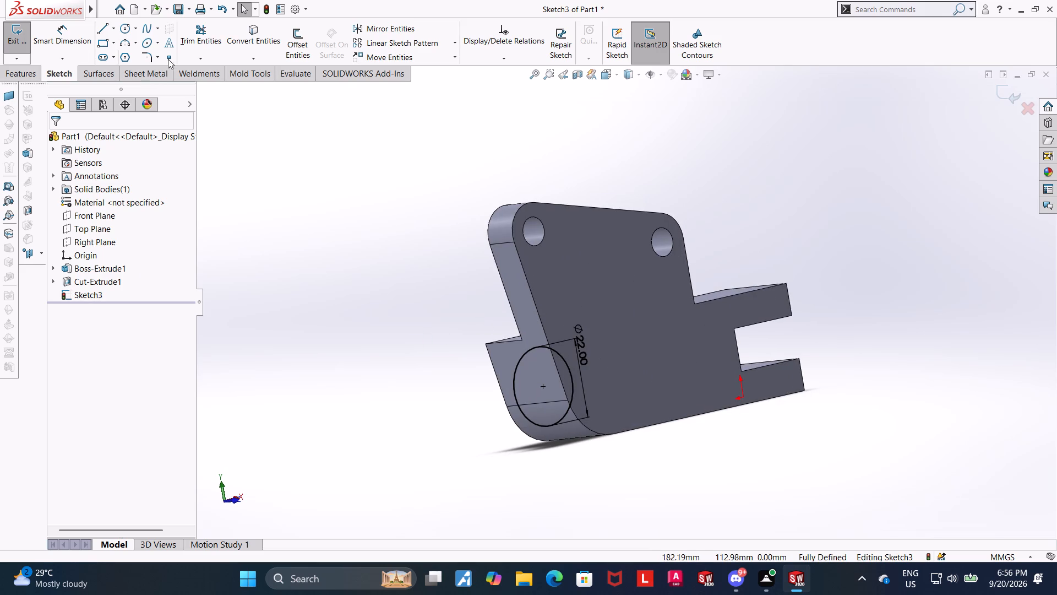
pyautogui.click(1001, 93)
# Extrude the 22 mm circle 30 mm outward from the thick portion's back face as a merged cylindrical boss.
pyautogui.moveTo(740, 192); pyautogui.dragTo(845, 215, button='middle')
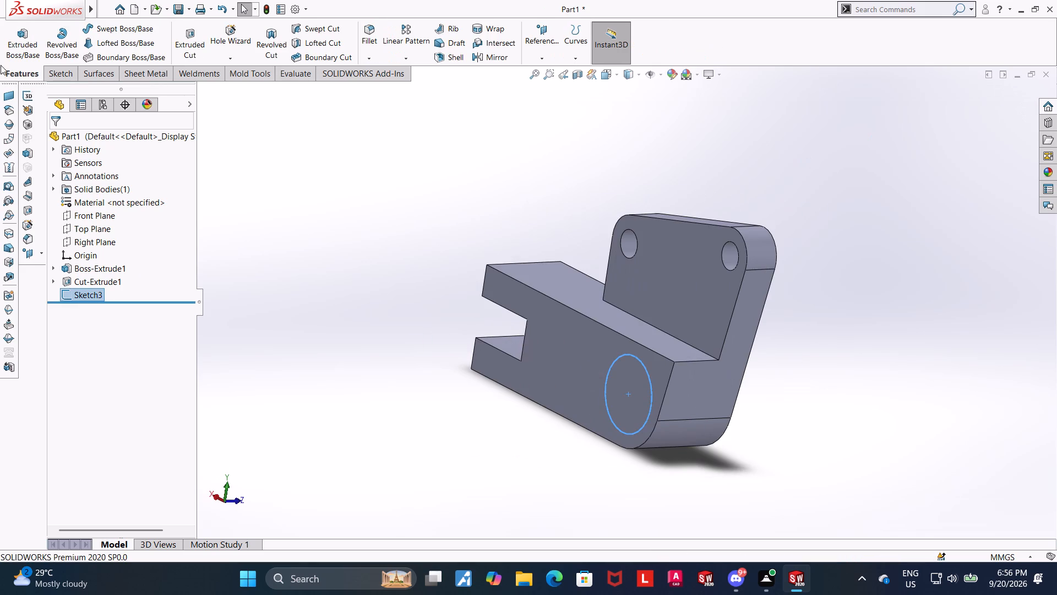
pyautogui.click(19, 34)
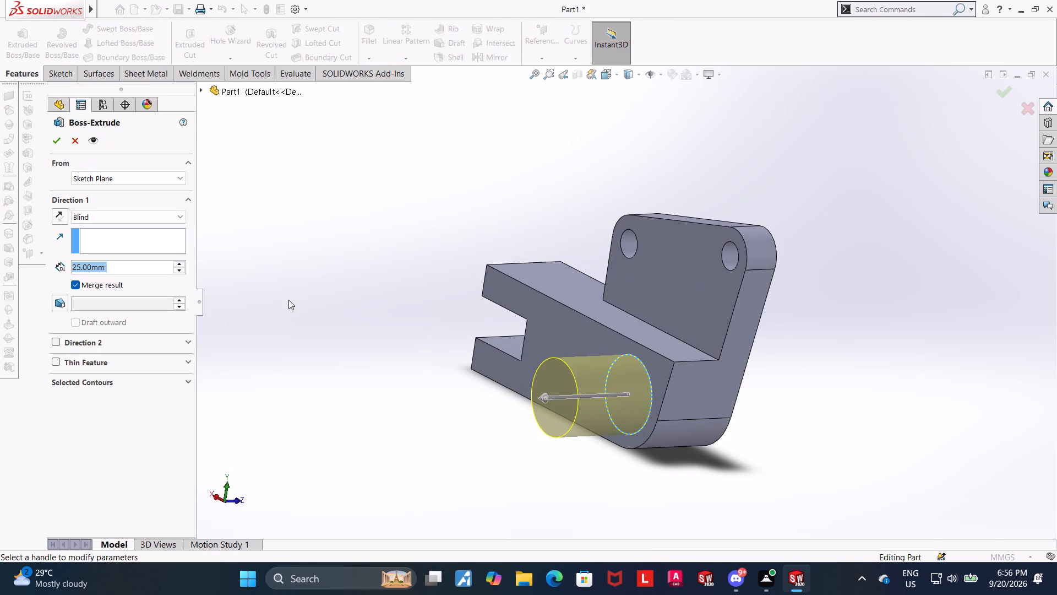
pyautogui.write('55-')
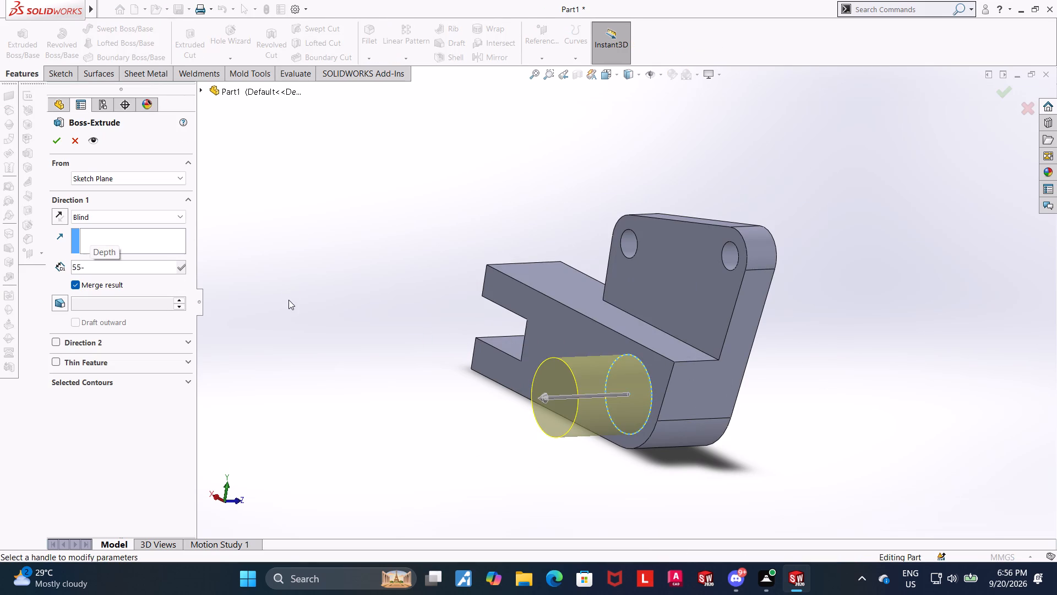
pyautogui.write('15-10')
pyautogui.press('Return')
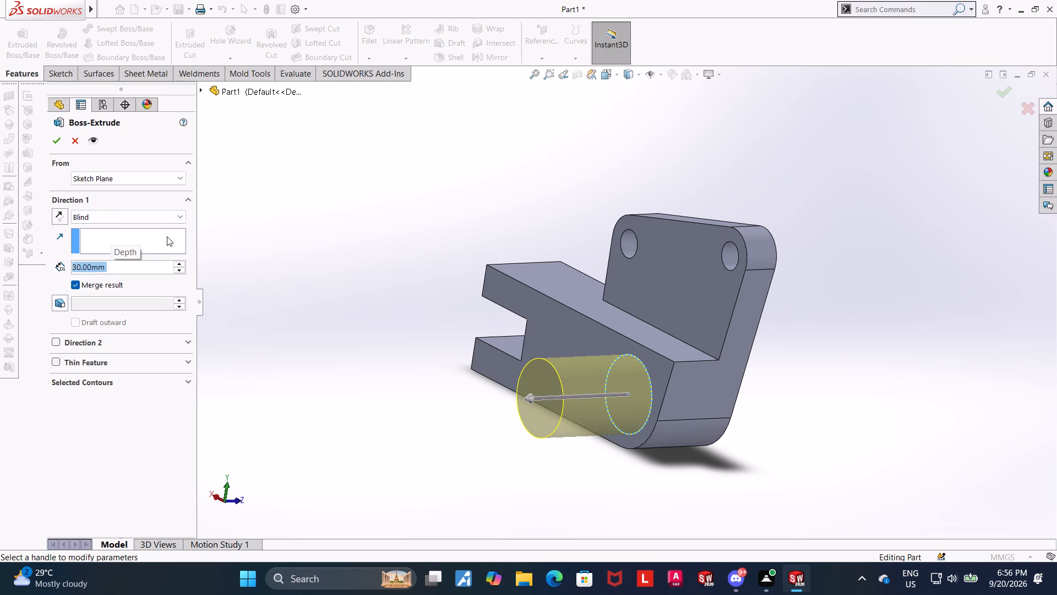
pyautogui.click(57, 144)
pyautogui.click(319, 375)
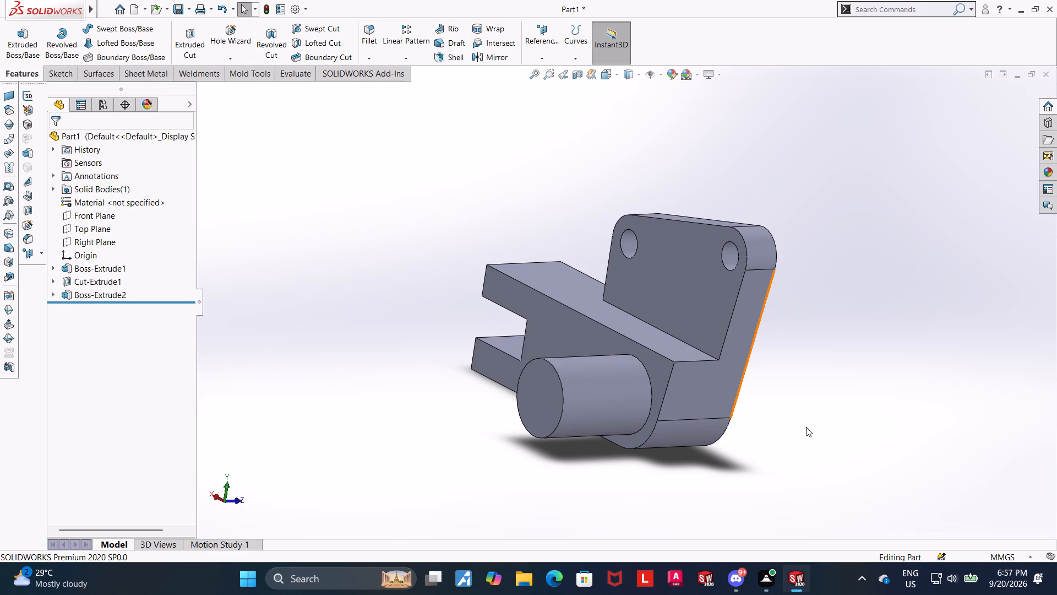
# Start a new sketch on the cylindrical boss's flat end face, viewed normal to that face.
pyautogui.moveTo(820, 397); pyautogui.dragTo(846, 389, button='middle')
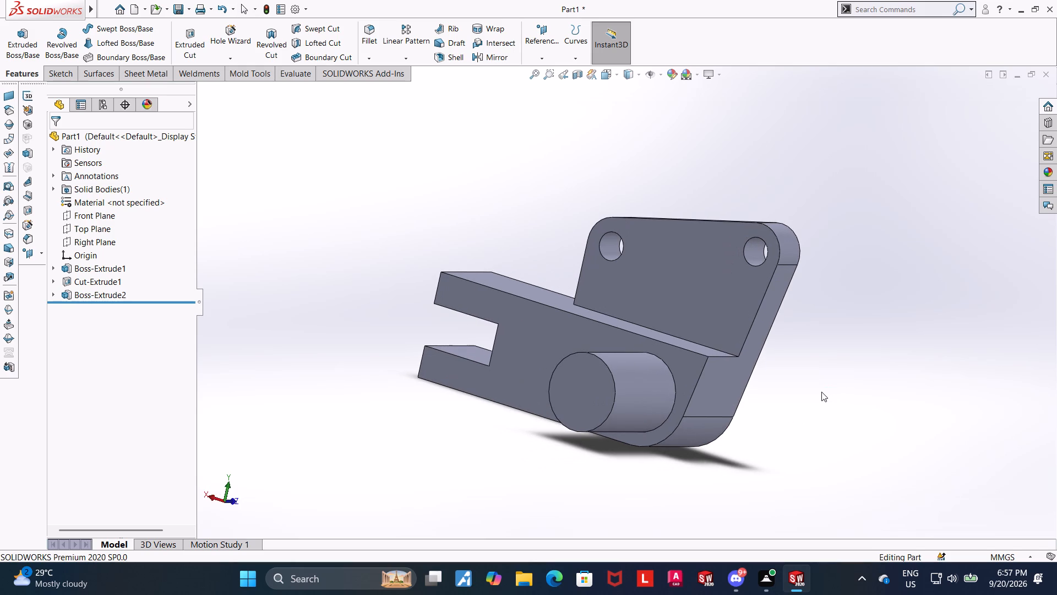
pyautogui.moveTo(849, 359); pyautogui.dragTo(878, 355, button='middle')
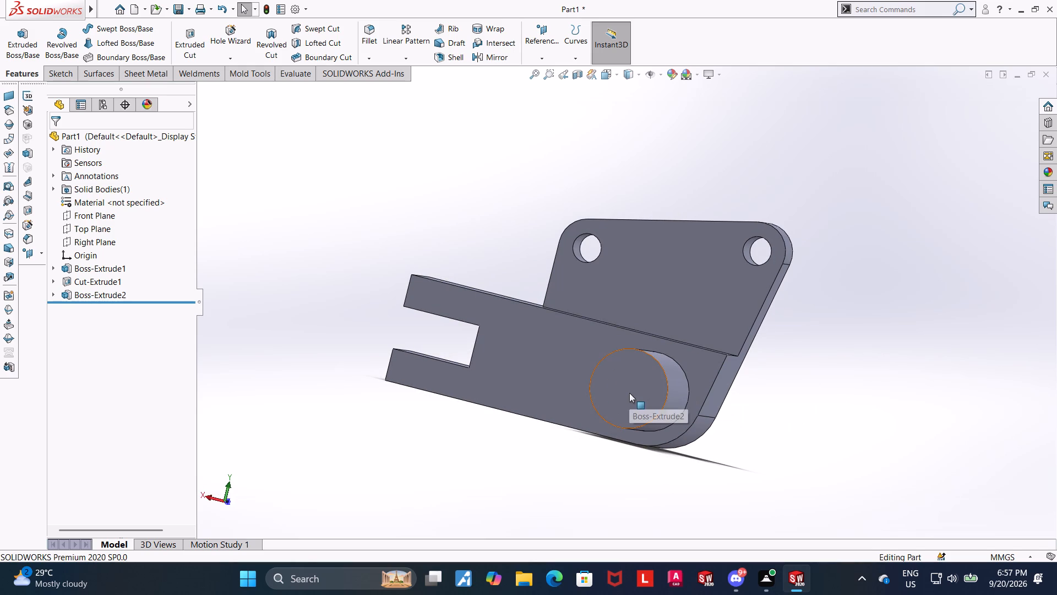
pyautogui.click(622, 391)
pyautogui.click(673, 364)
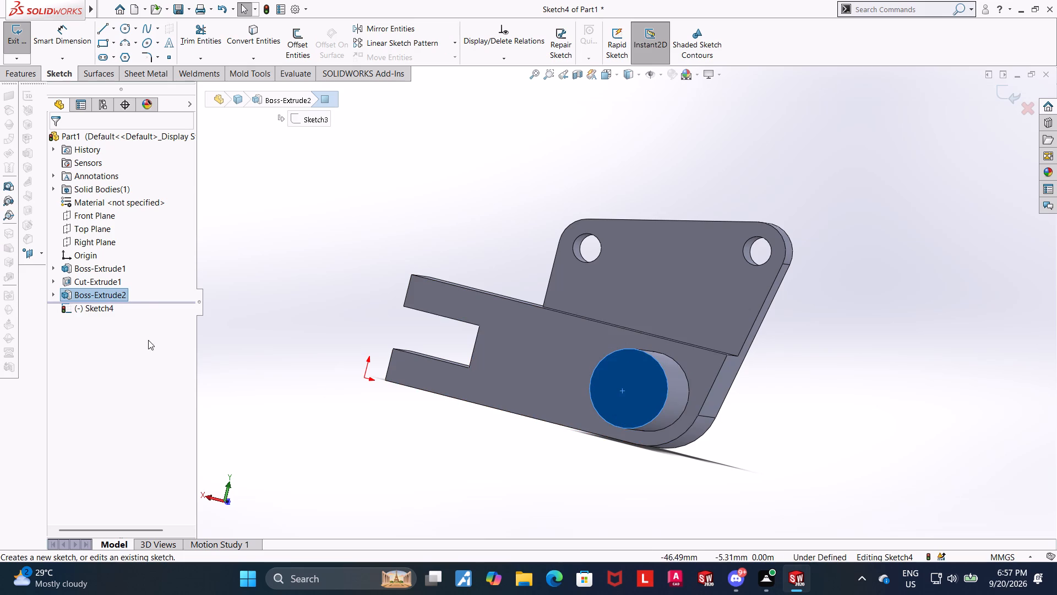
pyautogui.click(108, 310)
pyautogui.click(133, 295)
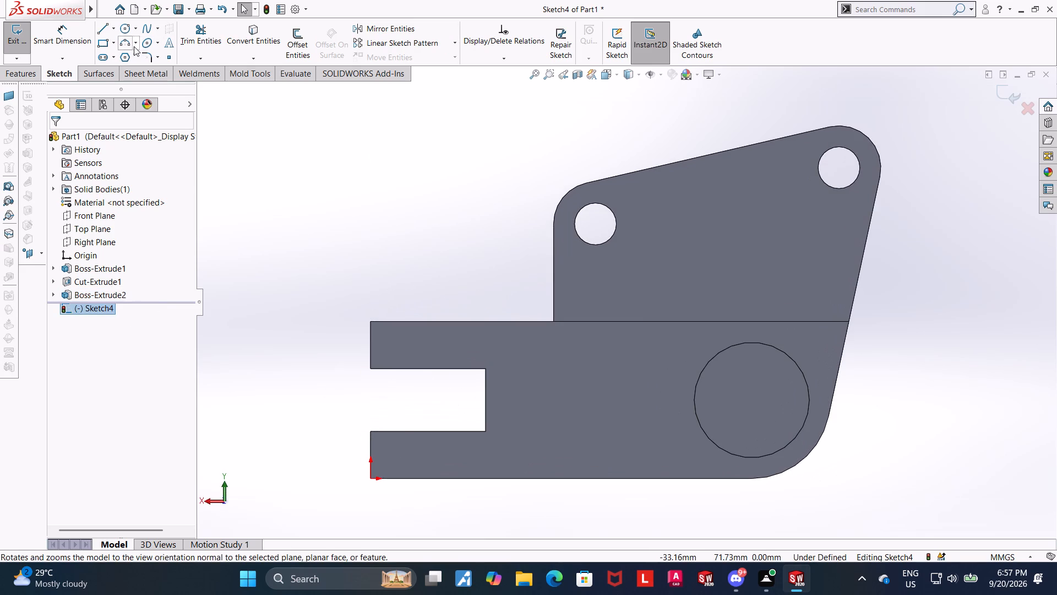
# Sketch a circle centred on the boss's end face, smaller than the boss's outer edge.
pyautogui.click(127, 30)
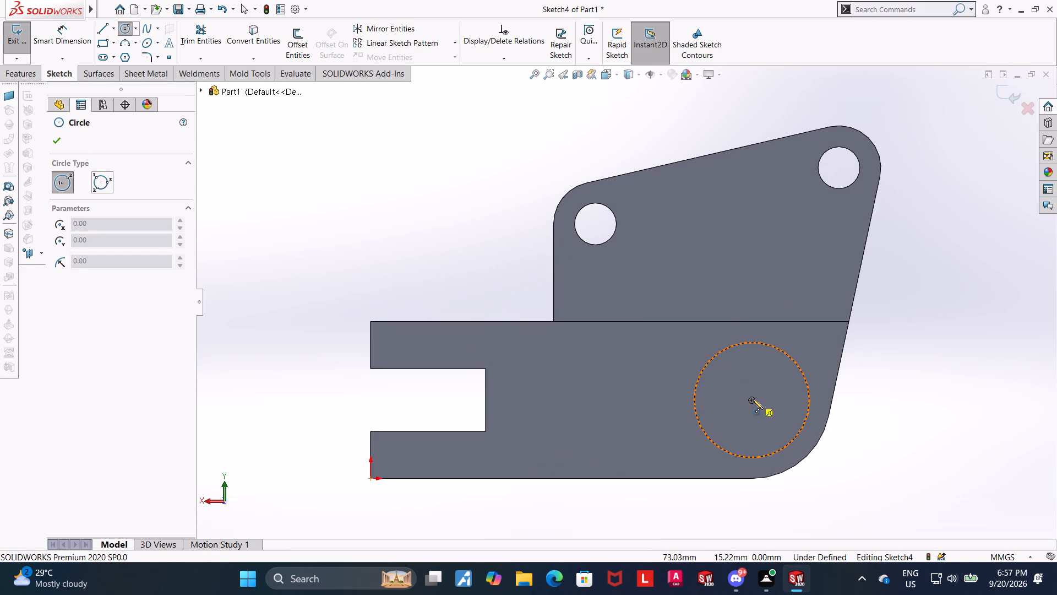
pyautogui.click(753, 399)
pyautogui.click(781, 374)
pyautogui.press('Escape')
pyautogui.press('Escape')
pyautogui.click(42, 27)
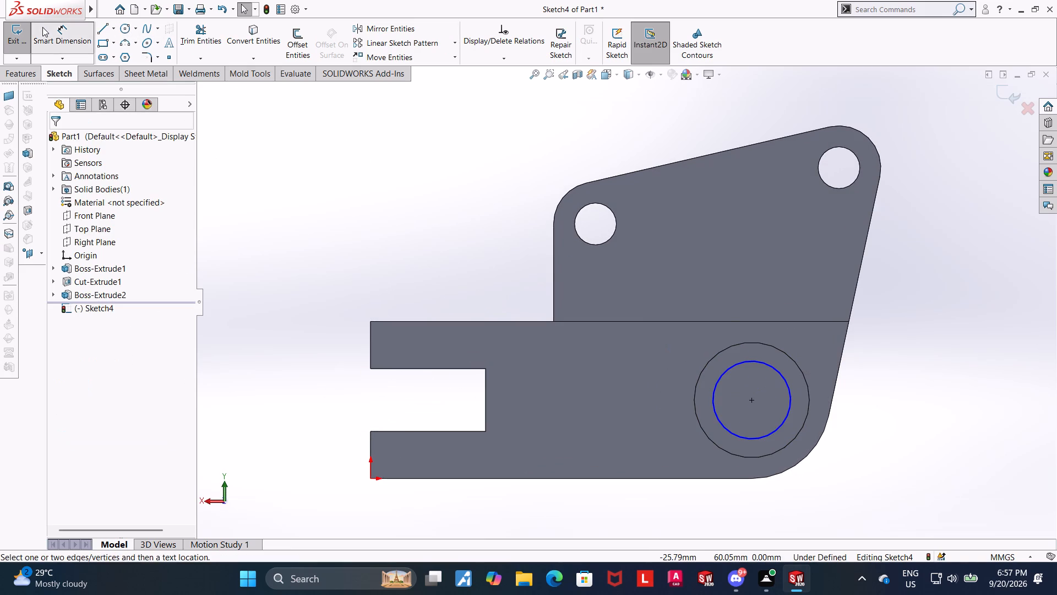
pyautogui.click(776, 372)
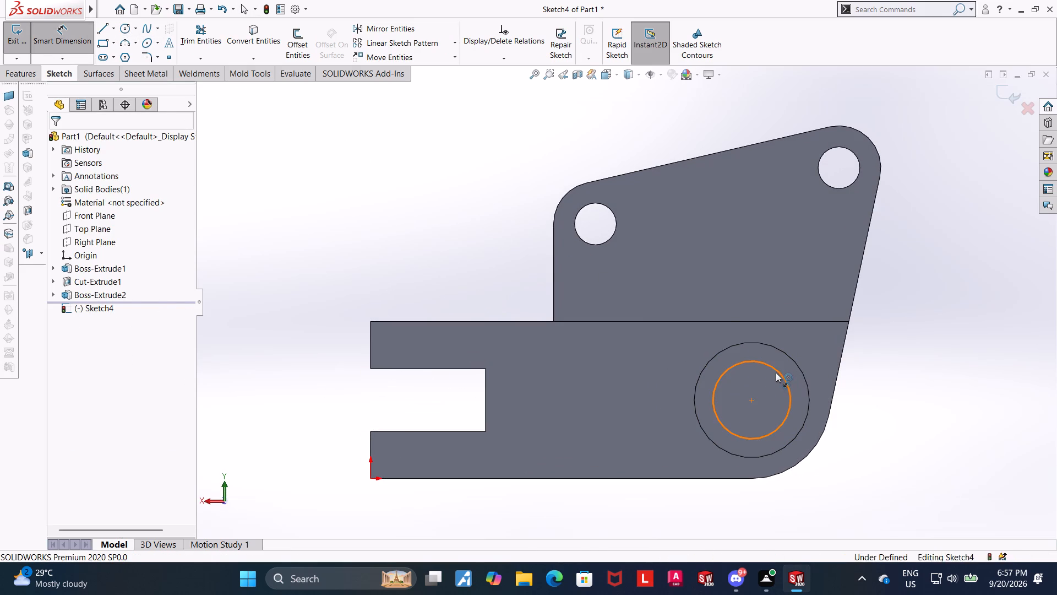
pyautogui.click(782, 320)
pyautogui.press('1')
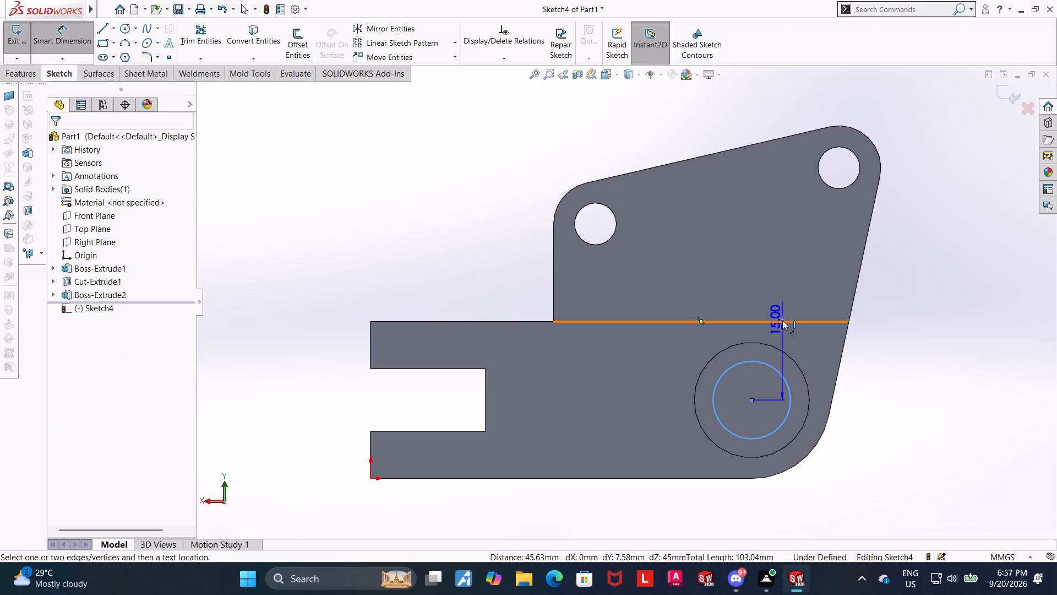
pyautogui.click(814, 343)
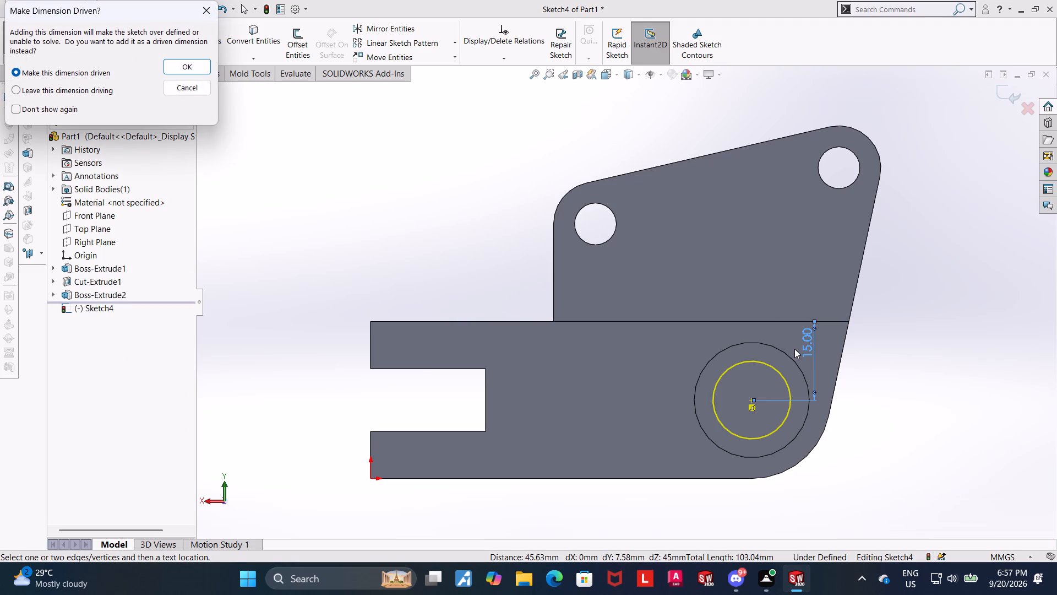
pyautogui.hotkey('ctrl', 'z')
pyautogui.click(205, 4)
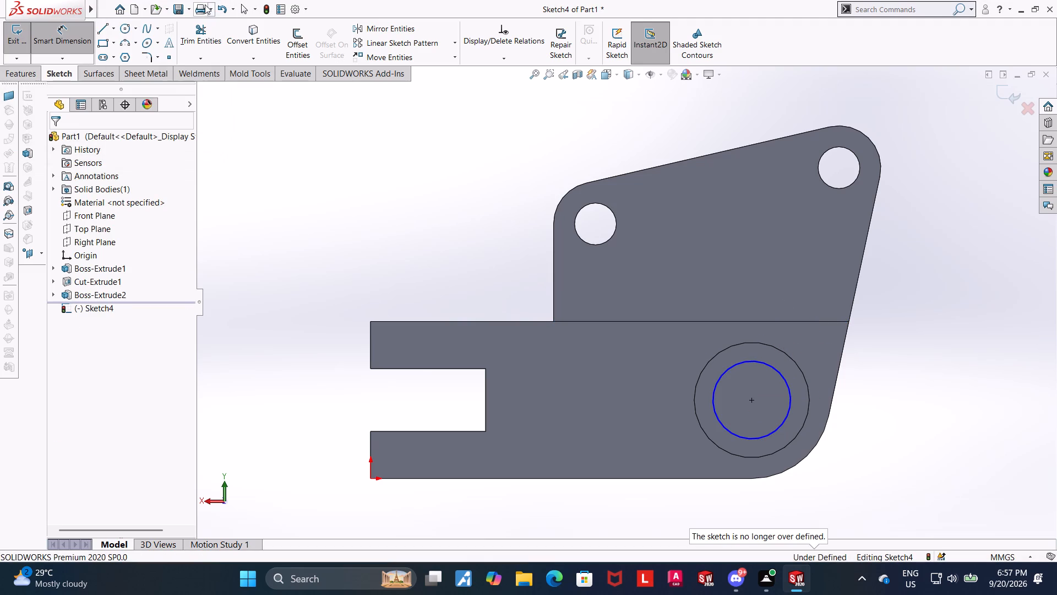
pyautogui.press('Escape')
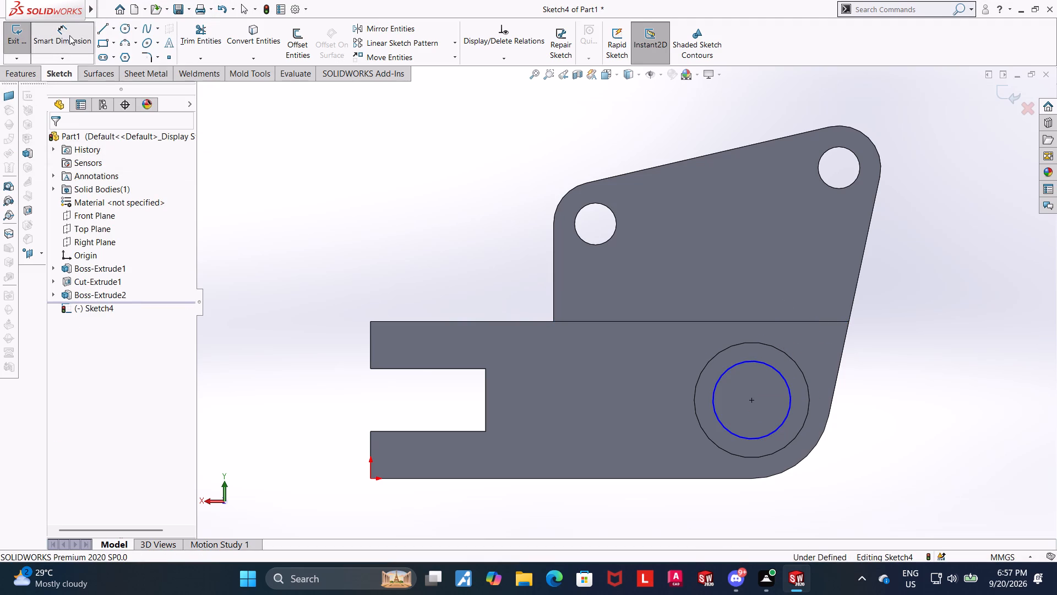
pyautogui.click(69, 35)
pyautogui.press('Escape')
# Dimension the inner circle's diameter as 15 mm and exit the sketch.
pyautogui.click(51, 45)
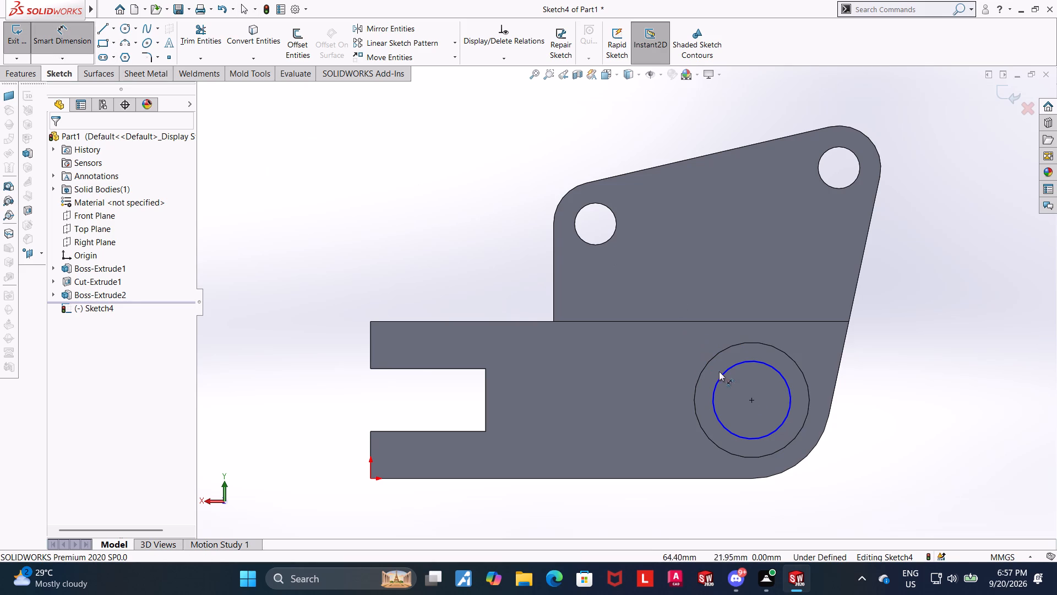
pyautogui.click(728, 374)
pyautogui.click(722, 376)
pyautogui.click(608, 363)
pyautogui.write('15')
pyautogui.press('Return')
pyautogui.press('Escape')
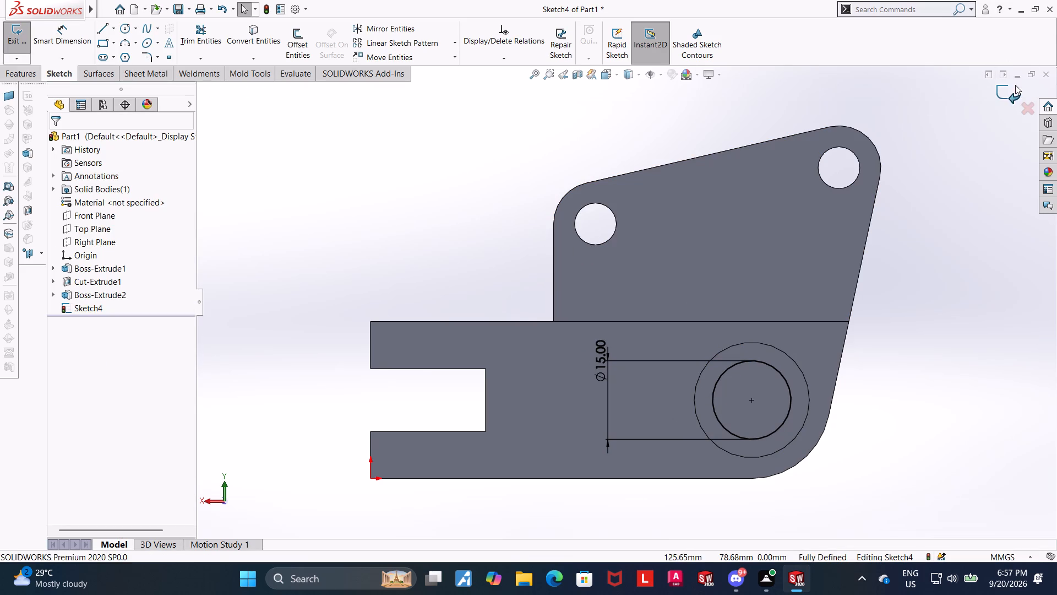
pyautogui.click(1009, 95)
# Cut the 15 mm circle with an Extruded Cut set to Through All, through the boss and bracket.
pyautogui.moveTo(956, 264); pyautogui.dragTo(919, 275, button='middle')
pyautogui.click(189, 39)
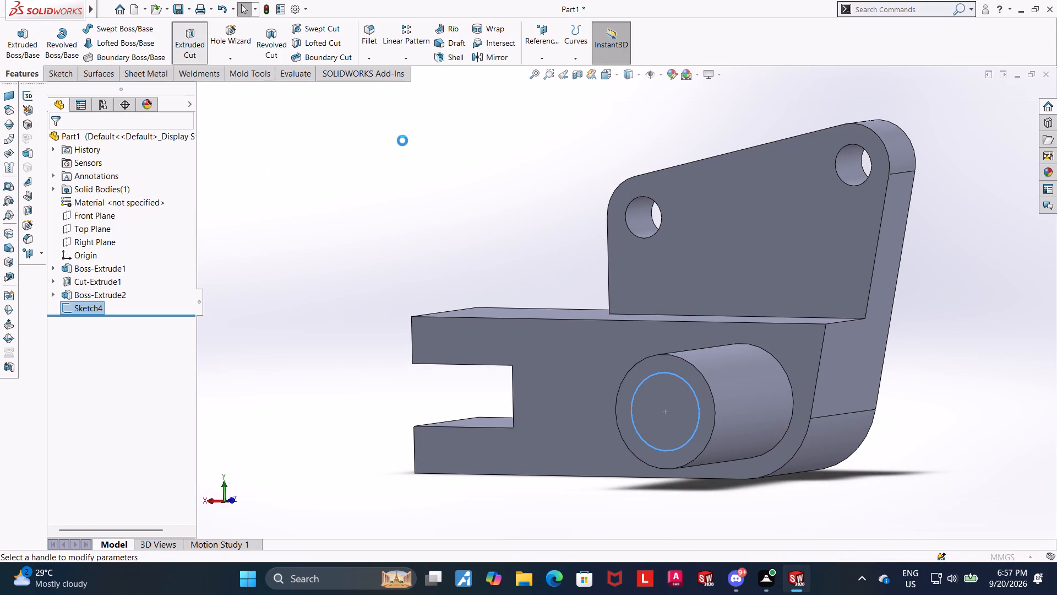
pyautogui.moveTo(390, 148); pyautogui.dragTo(347, 162, button='middle')
pyautogui.click(80, 218)
pyautogui.click(94, 241)
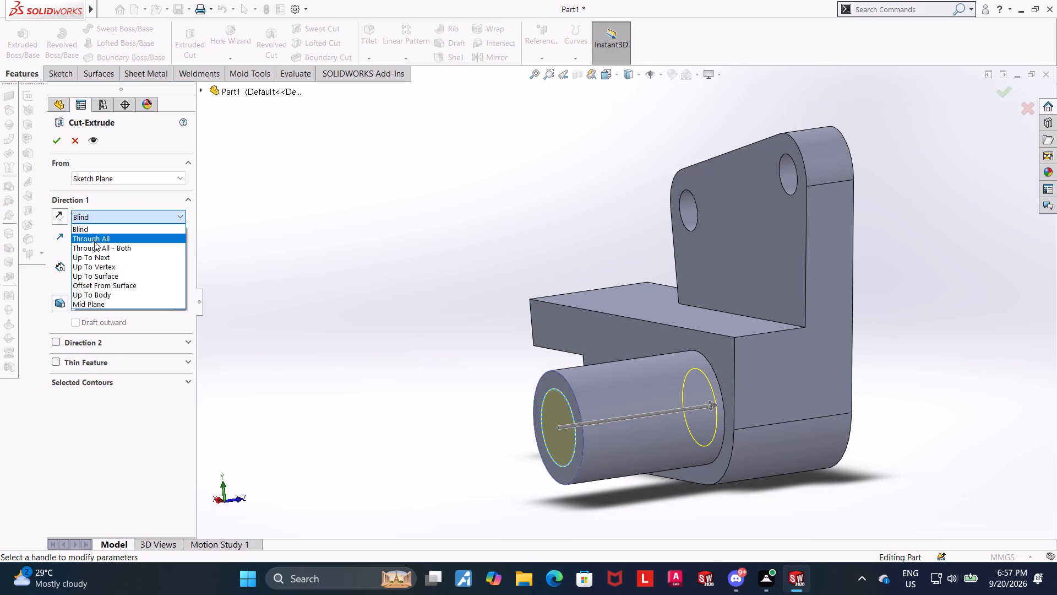
pyautogui.click(56, 141)
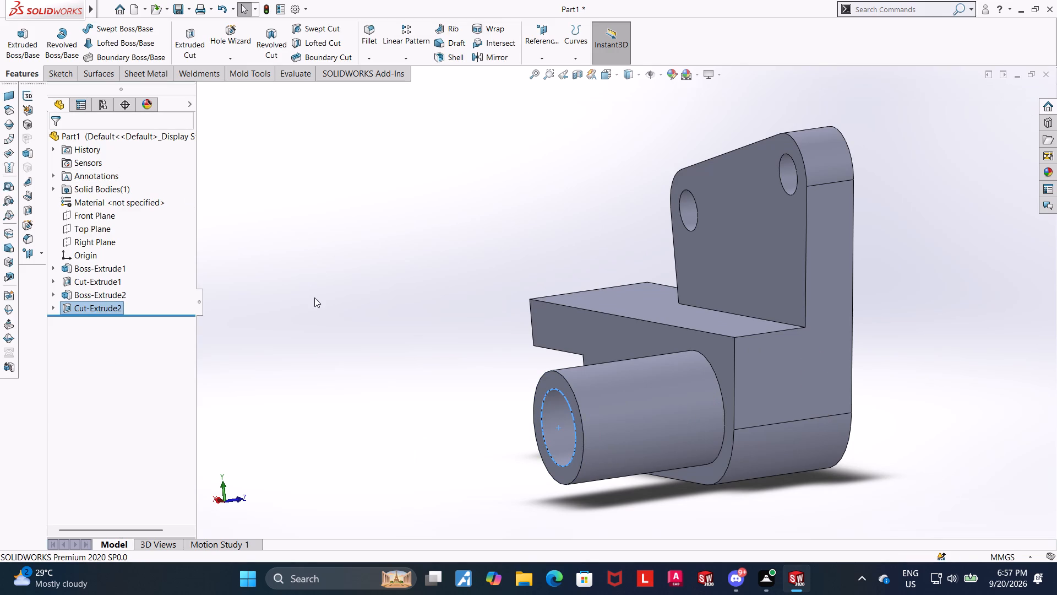
pyautogui.click(326, 308)
# Start a new sketch on the top face of the thick notched portion, viewed normal to that face.
pyautogui.moveTo(306, 299); pyautogui.dragTo(381, 270, button='middle')
pyautogui.middleClick(389, 267)
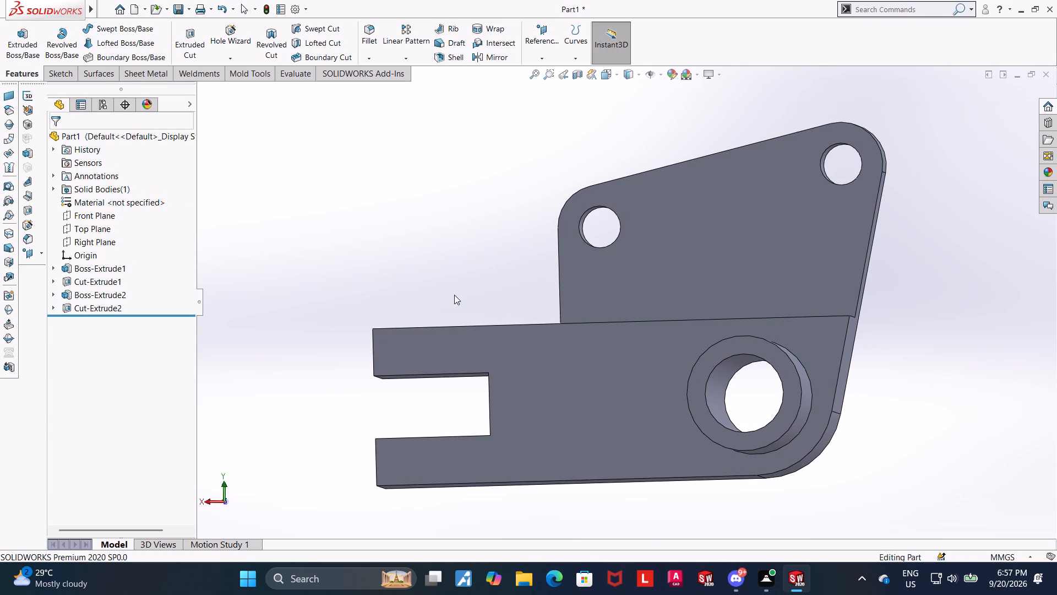
pyautogui.moveTo(417, 310); pyautogui.dragTo(595, 304, button='middle')
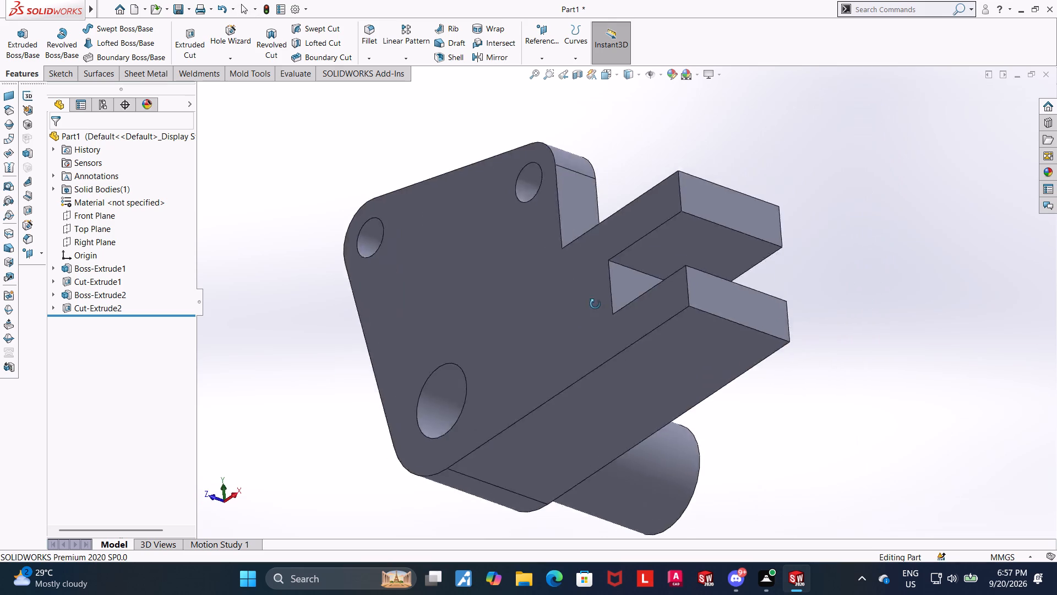
pyautogui.moveTo(595, 304); pyautogui.dragTo(581, 588, button='middle')
pyautogui.scroll(4, 755, 351)
pyautogui.scroll(-1, 733, 348)
pyautogui.scroll(1, 707, 355)
pyautogui.moveTo(705, 356); pyautogui.dragTo(695, 360, button='middle')
pyautogui.moveTo(669, 382); pyautogui.dragTo(722, 408, button='middle')
pyautogui.scroll(-1, 661, 414)
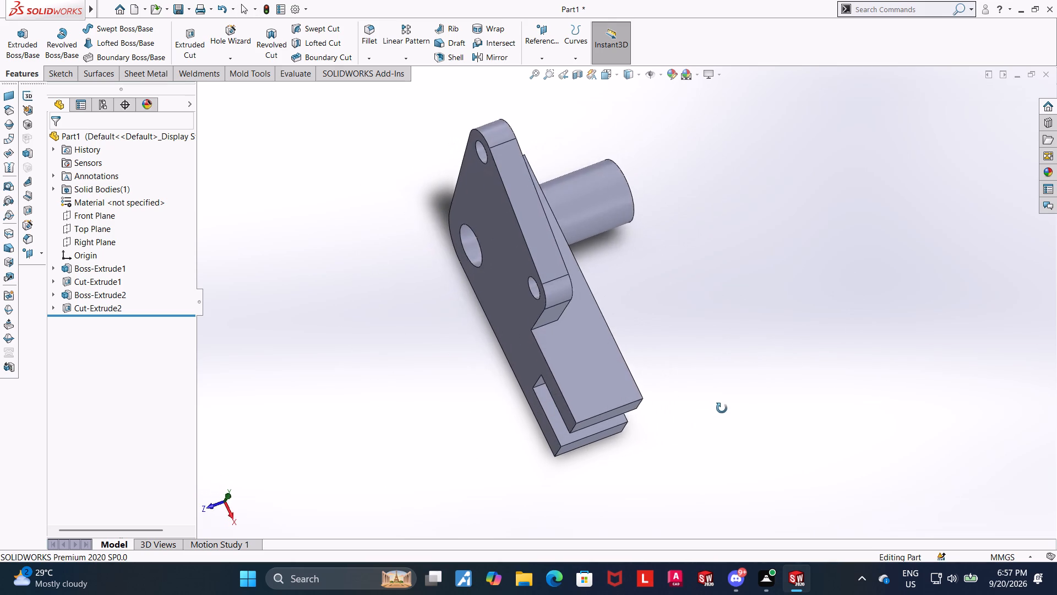
pyautogui.moveTo(722, 408); pyautogui.dragTo(723, 404, button='middle')
pyautogui.moveTo(716, 380); pyautogui.dragTo(747, 399, button='middle')
pyautogui.click(599, 374)
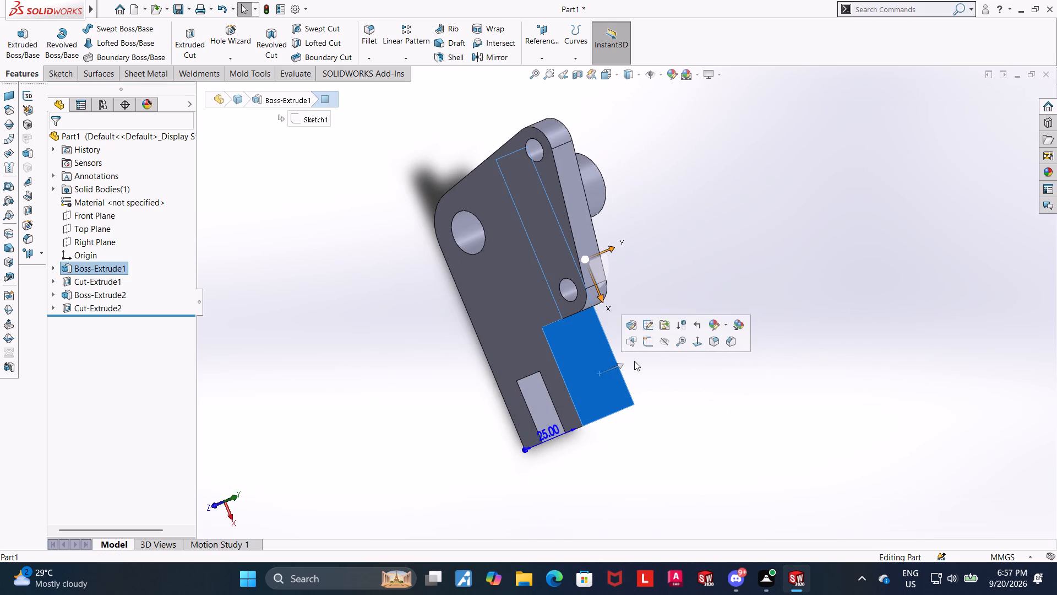
pyautogui.click(644, 346)
pyautogui.click(99, 318)
pyautogui.click(127, 300)
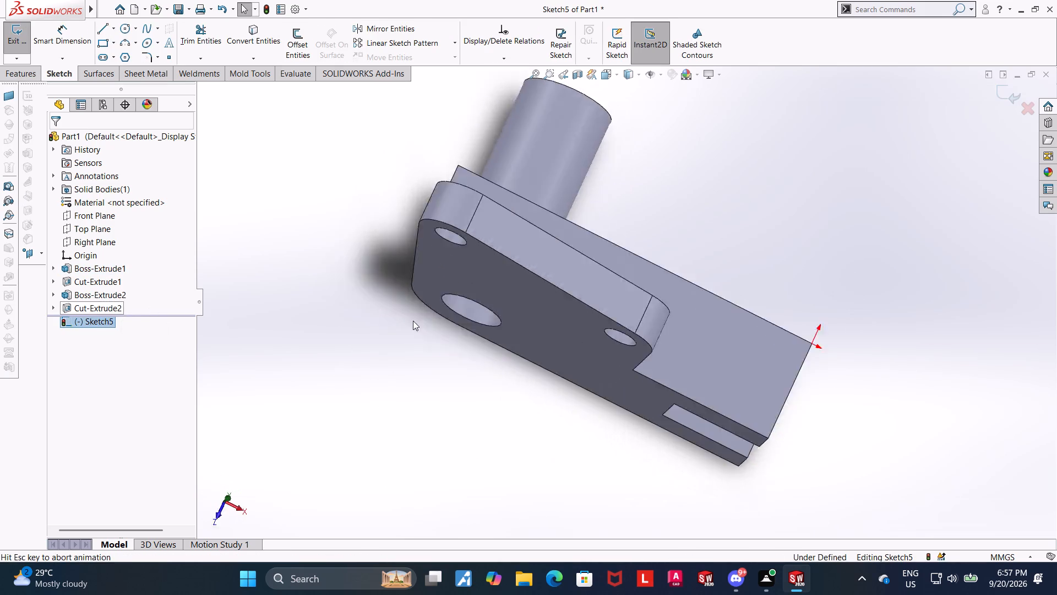
# Sketch a corner rectangle about 34 by 18 mm from the notched end's edge, extending past the back edge on the boss side.
pyautogui.click(102, 41)
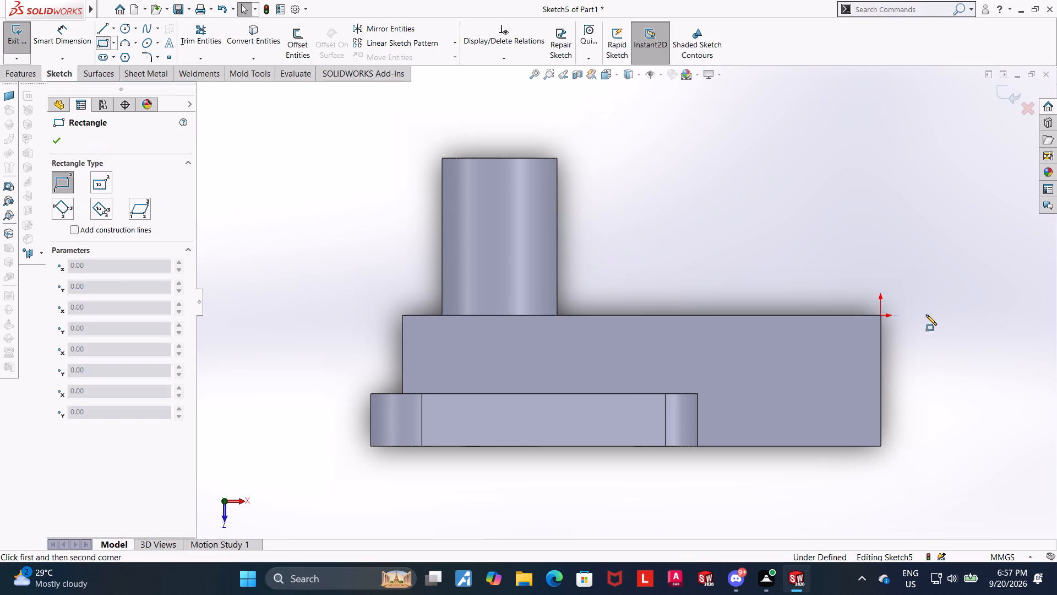
pyautogui.click(880, 360)
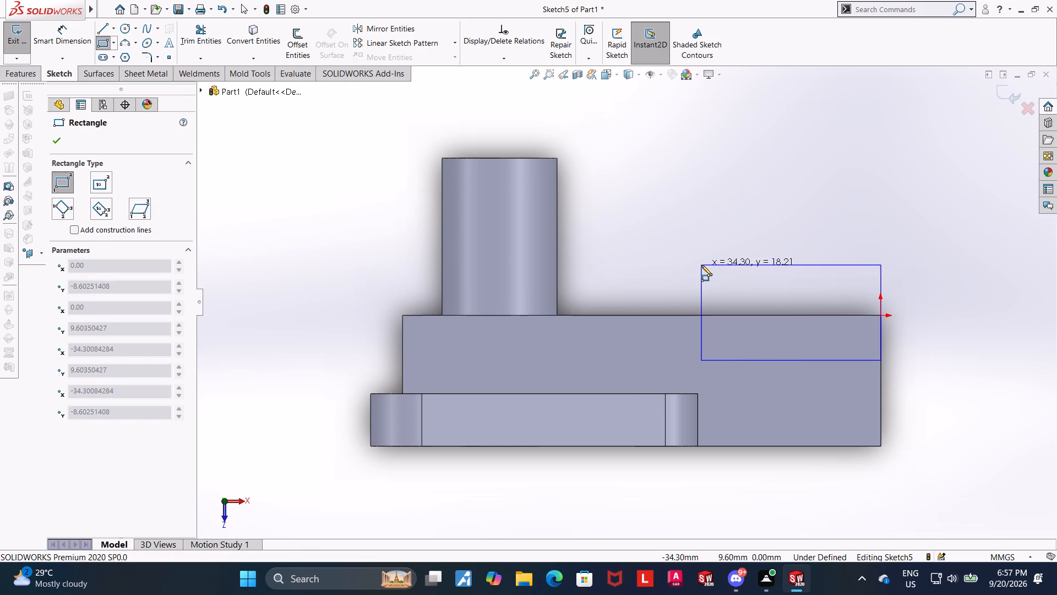
pyautogui.click(702, 266)
pyautogui.press('Escape')
pyautogui.press('Escape')
pyautogui.press('Escape')
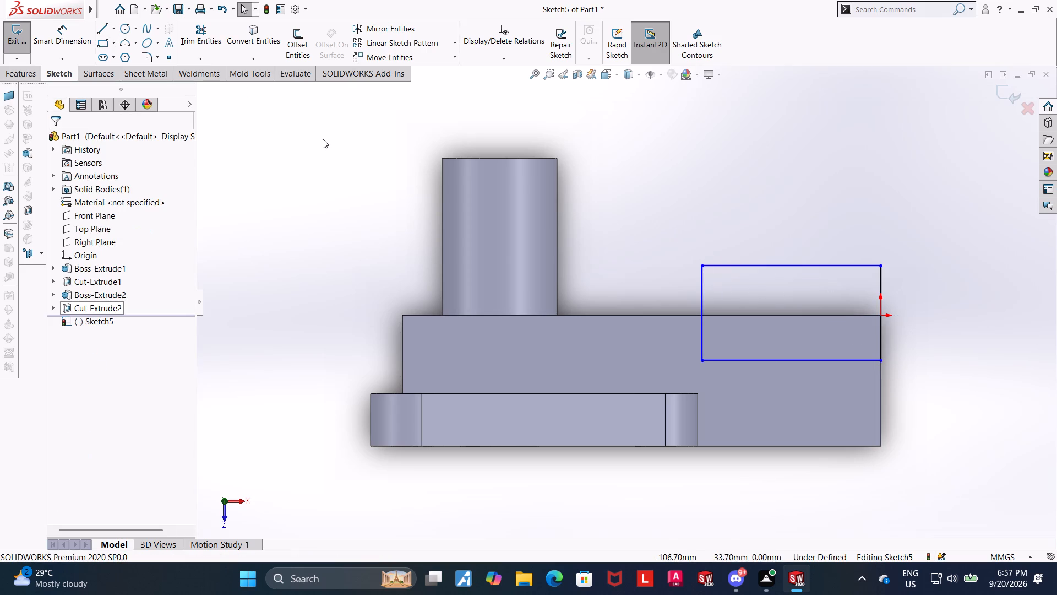
# Dimension the rectangle's width along the notched arm as 22 mm.
pyautogui.click(70, 34)
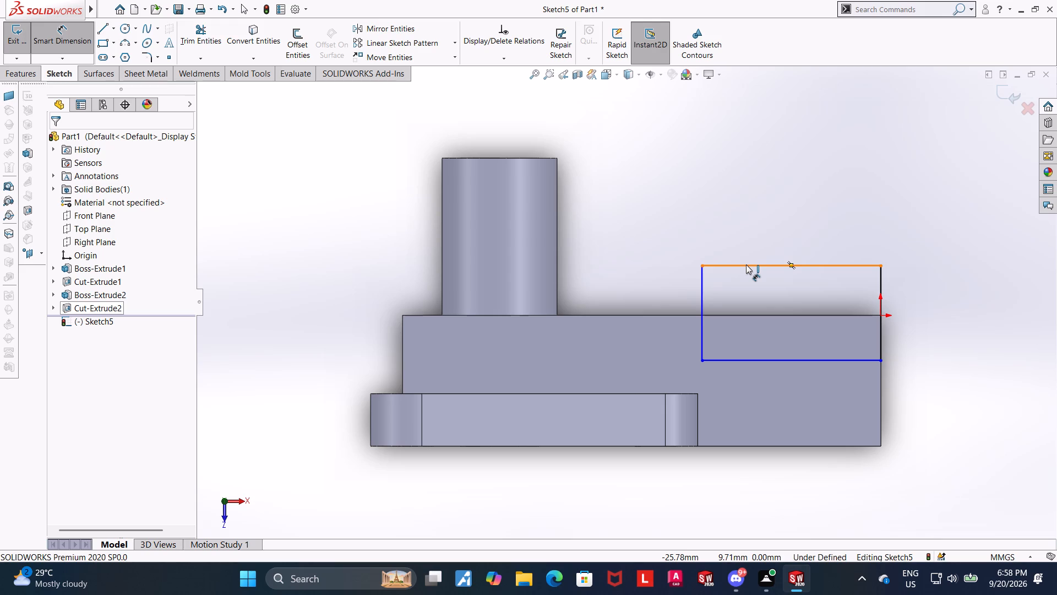
pyautogui.click(746, 264)
pyautogui.click(744, 231)
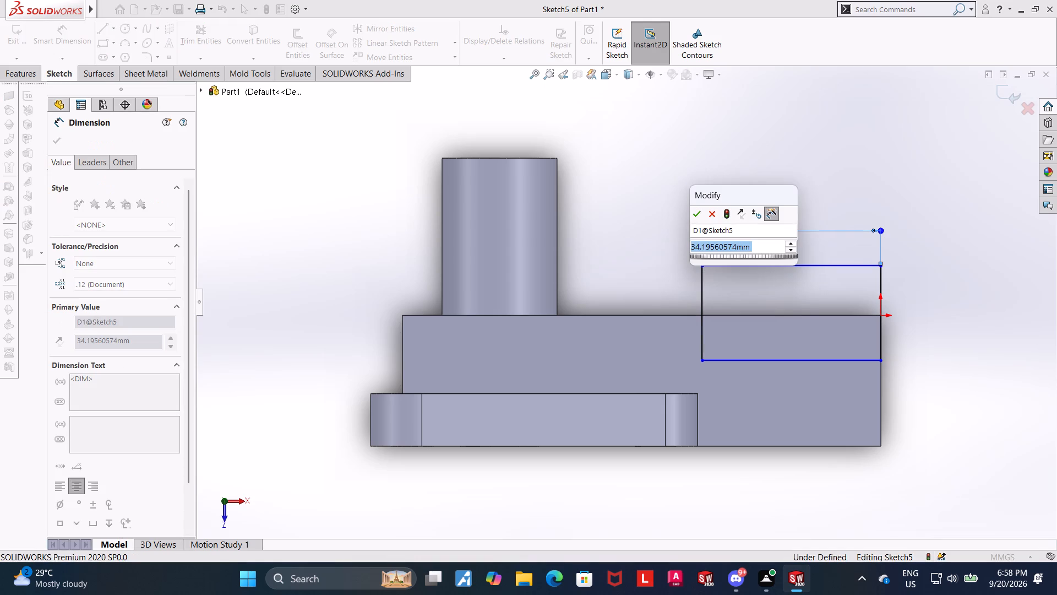
pyautogui.write('22')
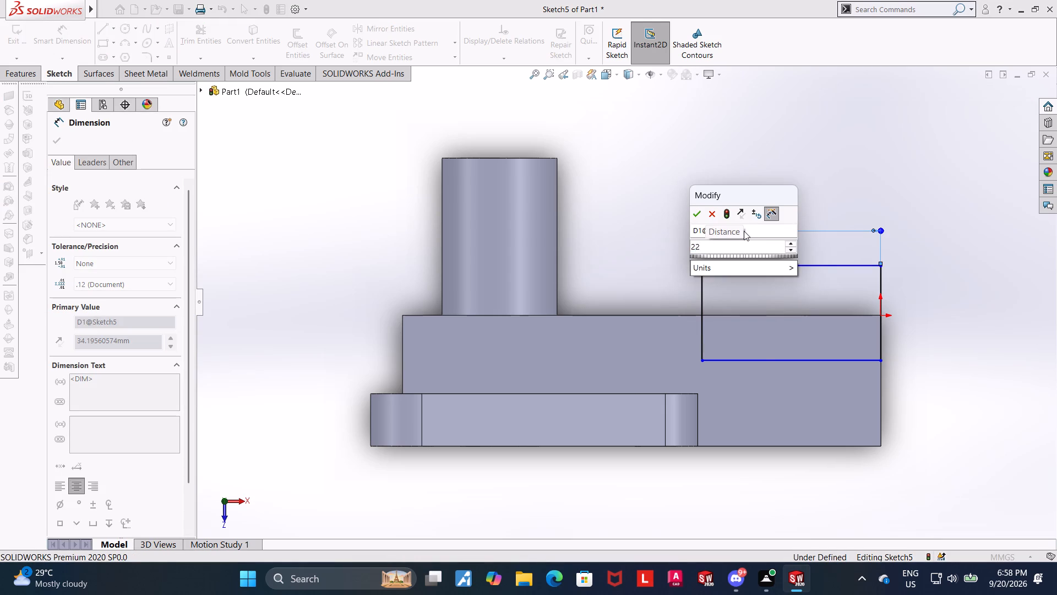
pyautogui.press('Return')
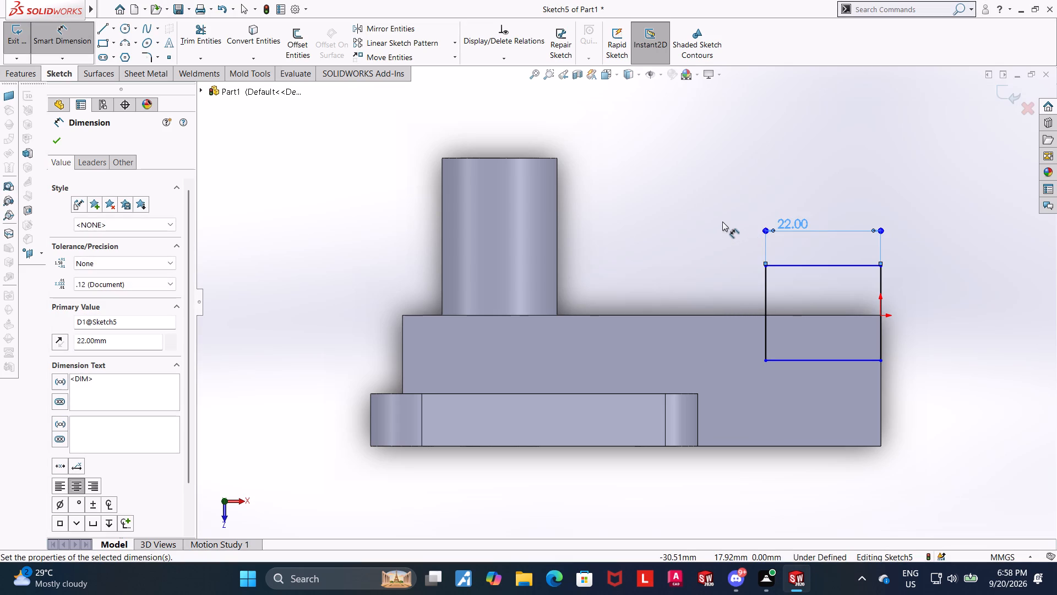
# Dimension the distance from the thick portion's back edge to the rectangle's inner edge as 10 mm.
pyautogui.click(812, 314)
pyautogui.click(815, 362)
pyautogui.click(699, 337)
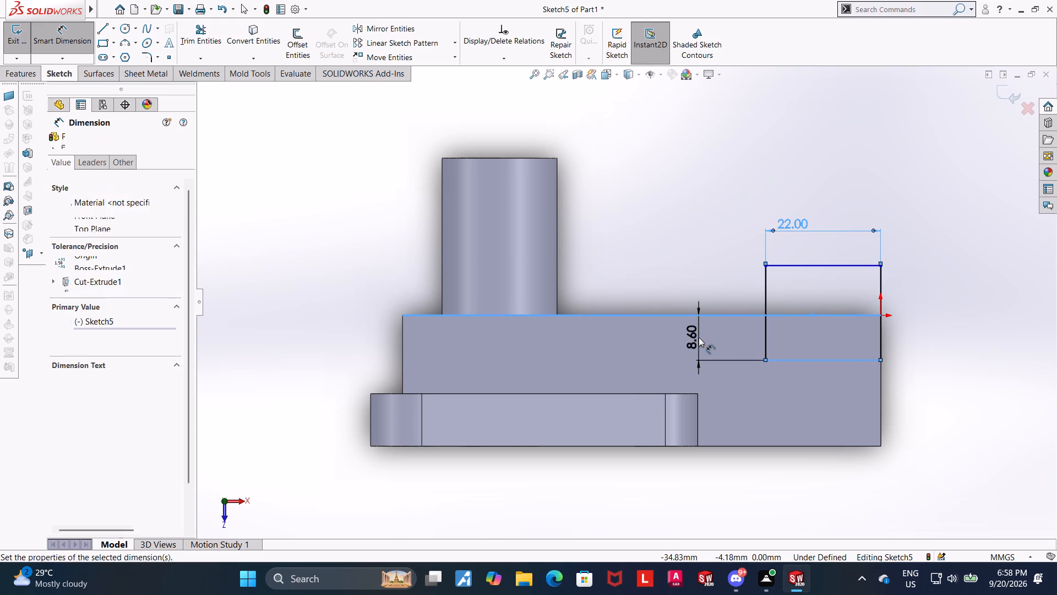
pyautogui.write('10')
pyautogui.press('Return')
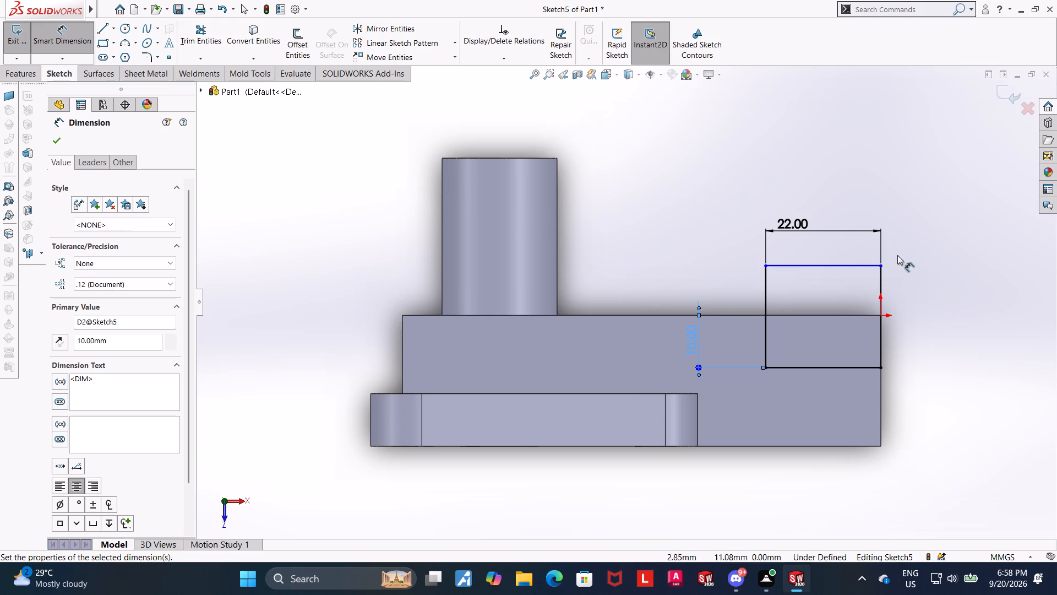
# Cut-extrude the 22 mm wide rectangle Through All to remove the back corner of the forked end.
pyautogui.click(999, 97)
pyautogui.moveTo(628, 168); pyautogui.dragTo(656, 174, button='middle')
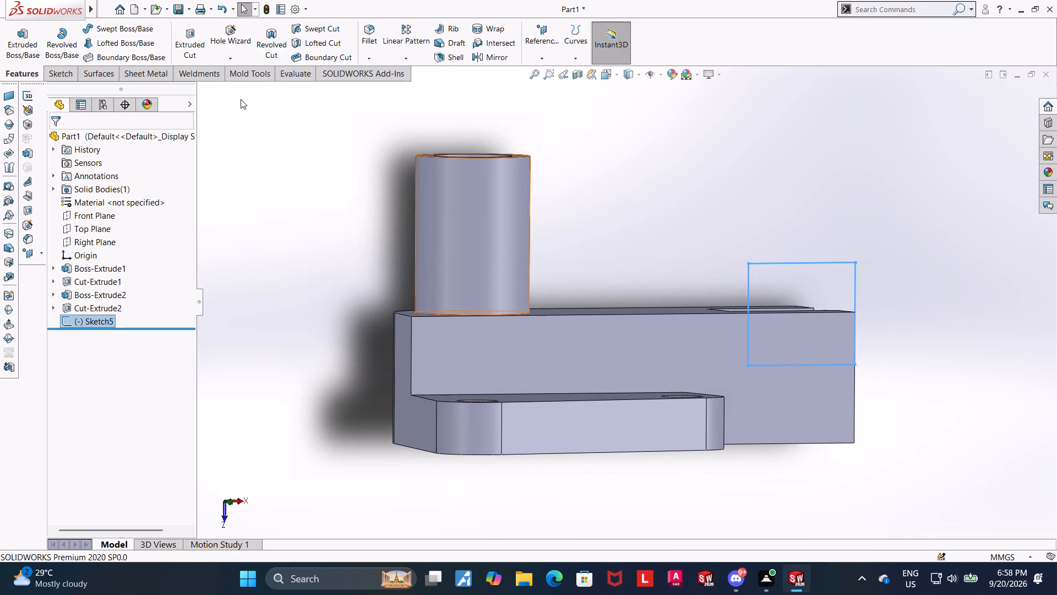
pyautogui.click(189, 37)
pyautogui.moveTo(212, 181); pyautogui.dragTo(217, 183, button='middle')
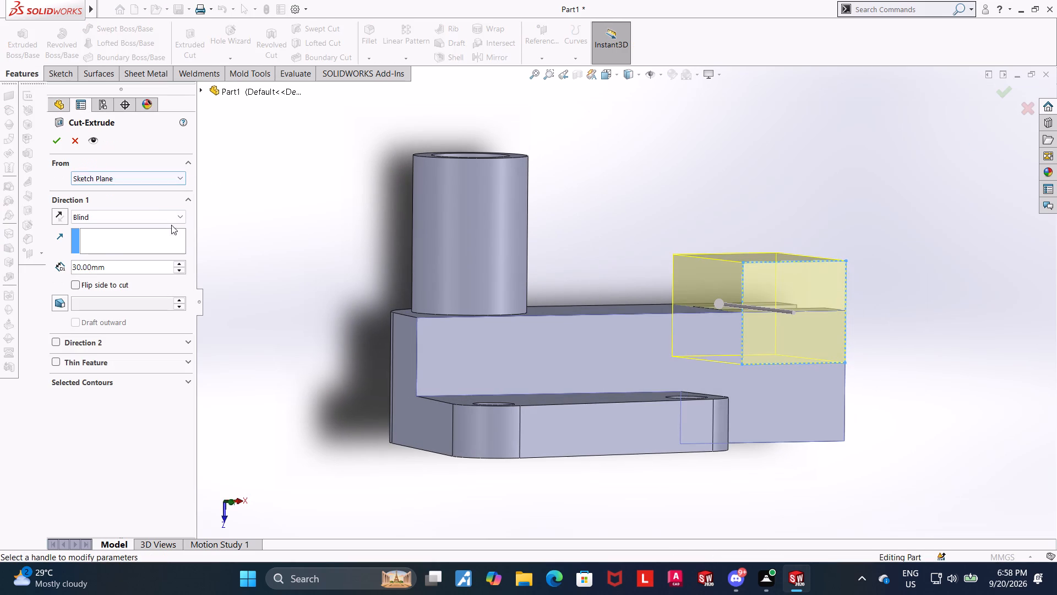
pyautogui.click(151, 212)
pyautogui.click(132, 241)
pyautogui.moveTo(236, 209); pyautogui.dragTo(258, 213, button='middle')
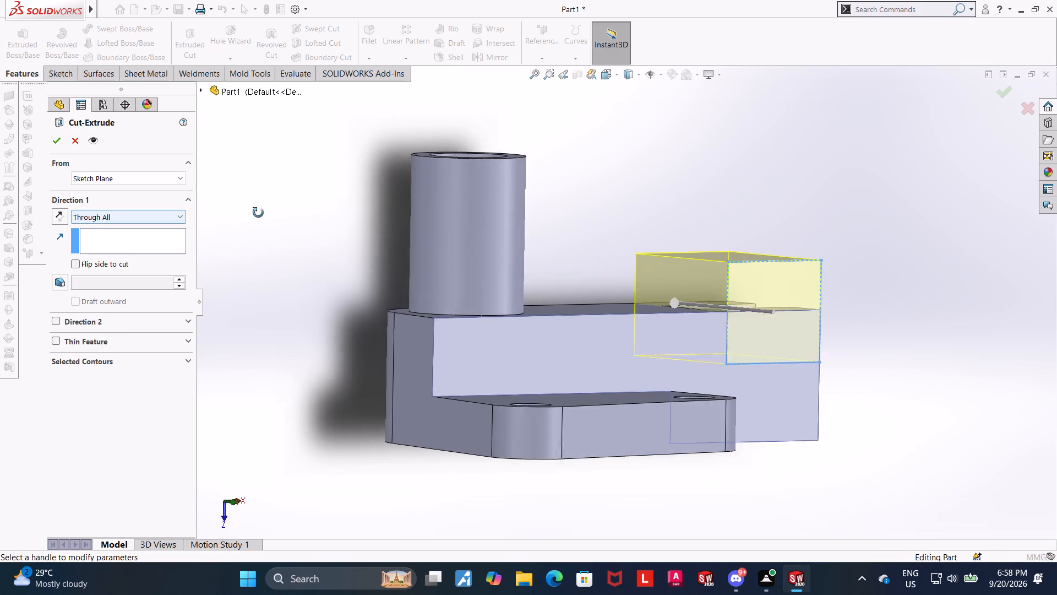
pyautogui.moveTo(258, 213); pyautogui.dragTo(275, 219, button='middle')
pyautogui.click(60, 138)
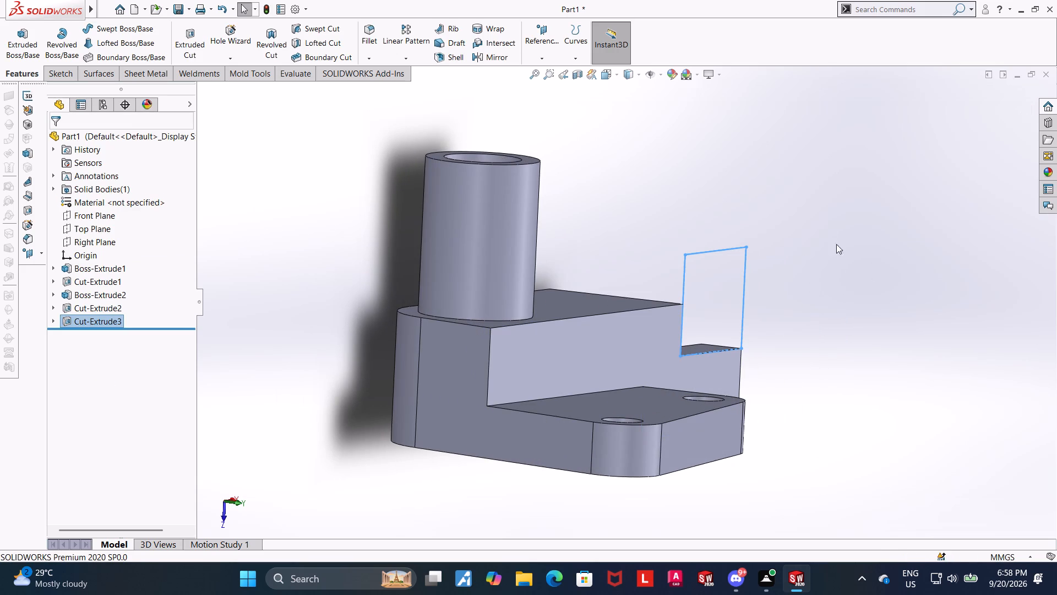
pyautogui.click(865, 324)
# Examine the stepped forked end, the underside and the boss side of the bracket after the cut.
pyautogui.moveTo(858, 319); pyautogui.dragTo(860, 259, button='middle')
pyautogui.moveTo(859, 259); pyautogui.dragTo(816, 242, button='middle')
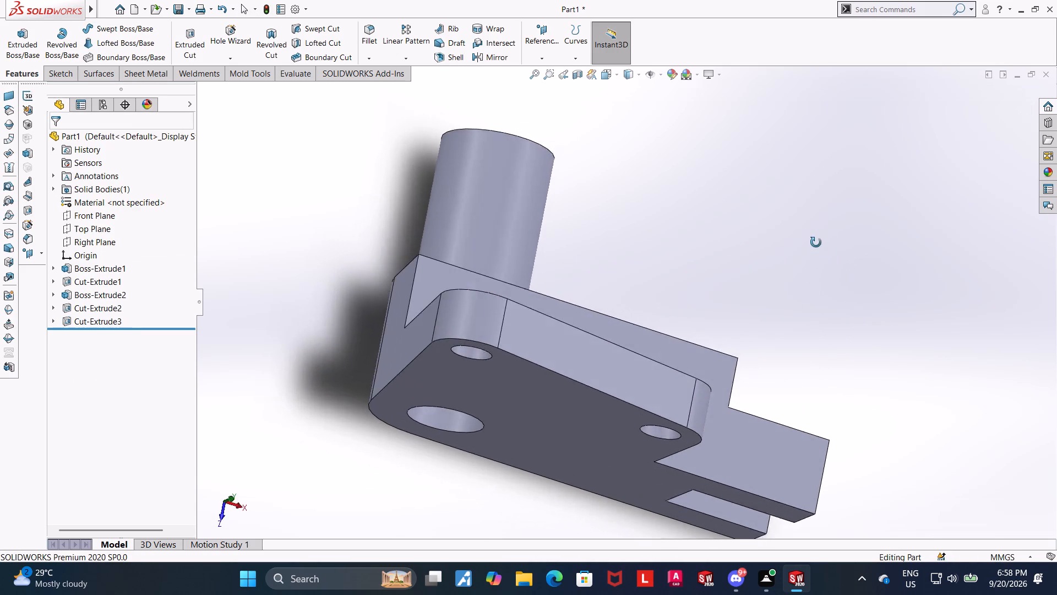
pyautogui.moveTo(816, 242); pyautogui.dragTo(815, 233, button='middle')
pyautogui.scroll(-1, 815, 221)
pyautogui.moveTo(807, 246); pyautogui.dragTo(794, 213, button='middle')
pyautogui.moveTo(792, 212); pyautogui.dragTo(783, 210, button='middle')
pyautogui.middleClick(781, 210)
pyautogui.moveTo(766, 213); pyautogui.dragTo(807, 187, button='middle')
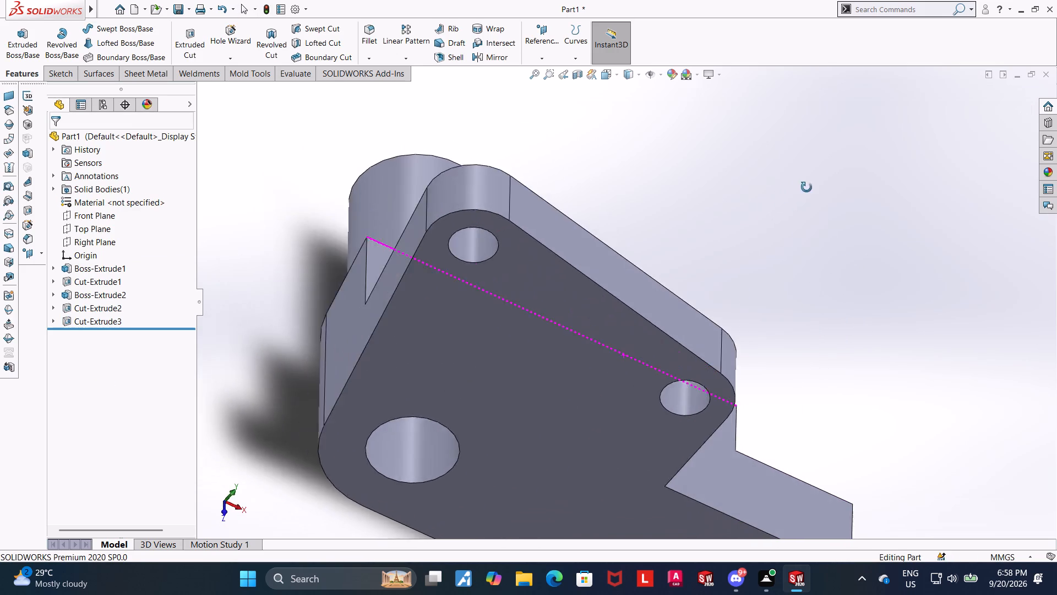
pyautogui.moveTo(807, 187); pyautogui.dragTo(800, 239, button='middle')
pyautogui.scroll(5, 794, 249)
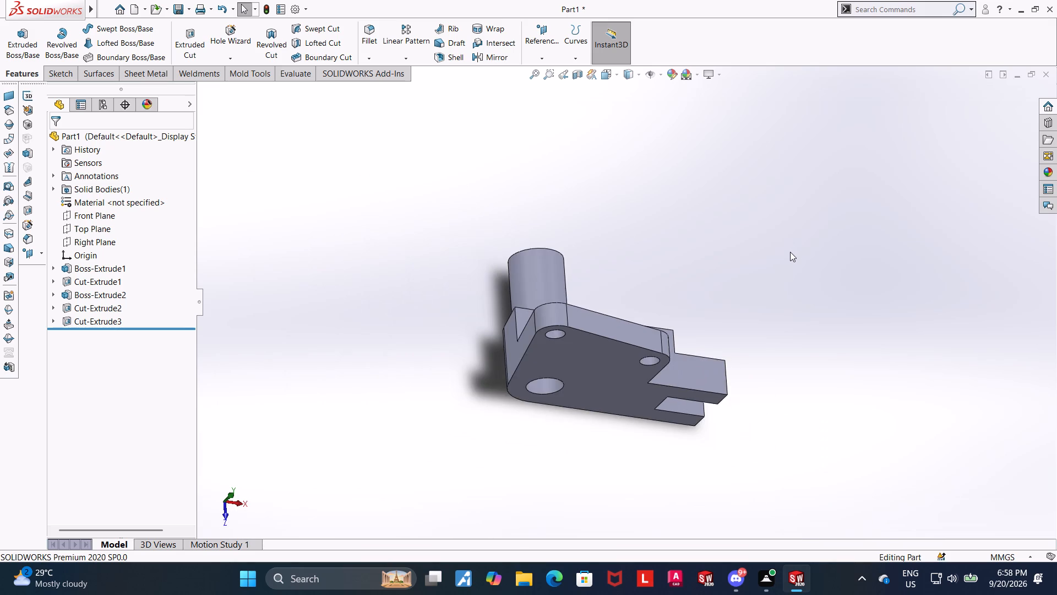
pyautogui.moveTo(778, 268); pyautogui.dragTo(774, 372, button='middle')
pyautogui.scroll(1, 796, 249)
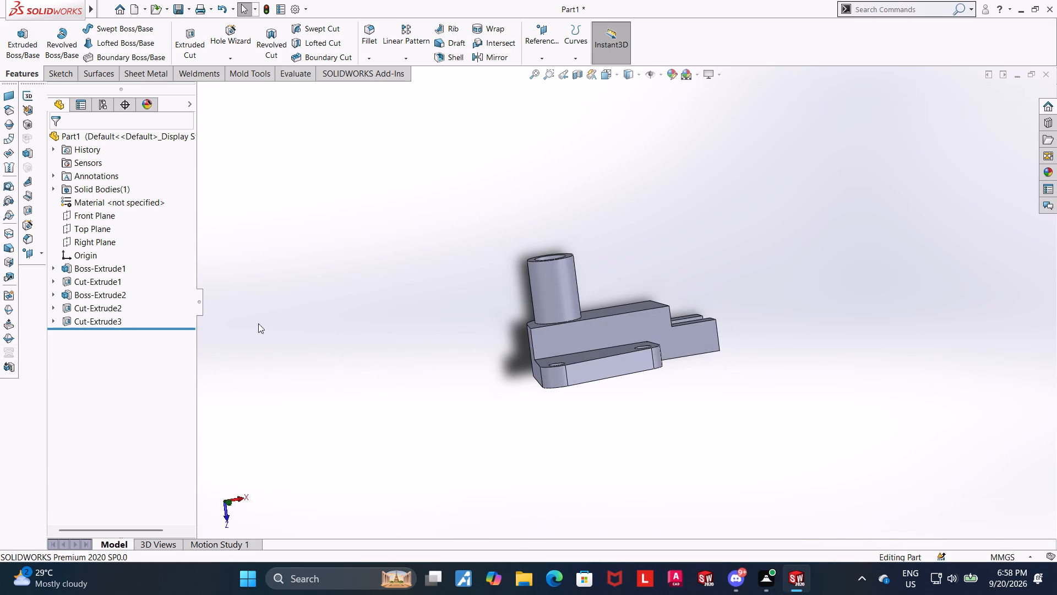
pyautogui.scroll(3, 614, 341)
pyautogui.scroll(-5, 694, 337)
# Start a new sketch on the stepped outer face of the upper fork arm, viewed normal to that face.
pyautogui.moveTo(685, 300); pyautogui.dragTo(666, 180, button='middle')
pyautogui.middleClick(630, 240)
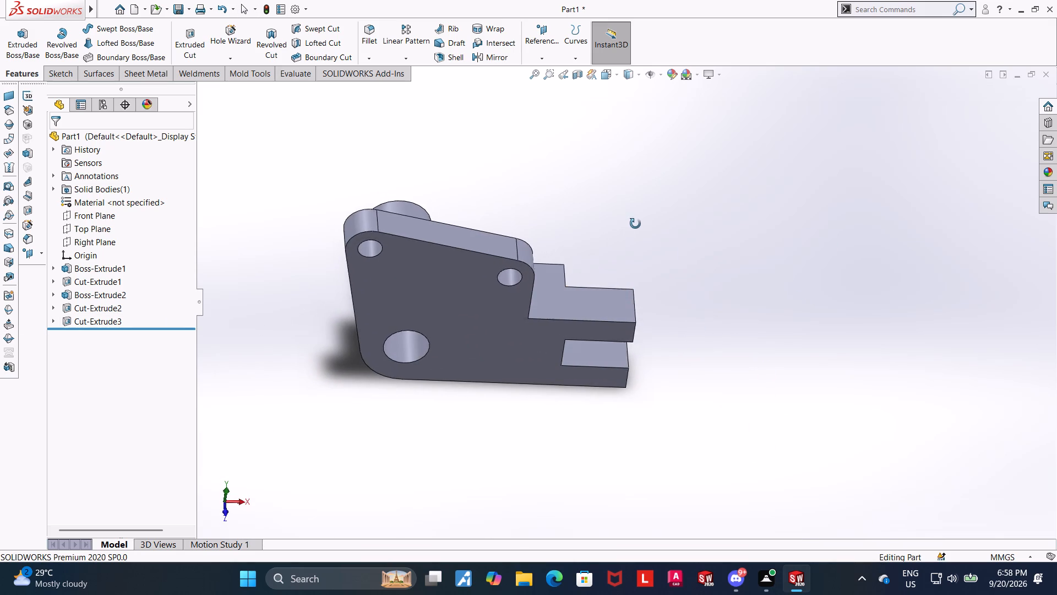
pyautogui.click(601, 309)
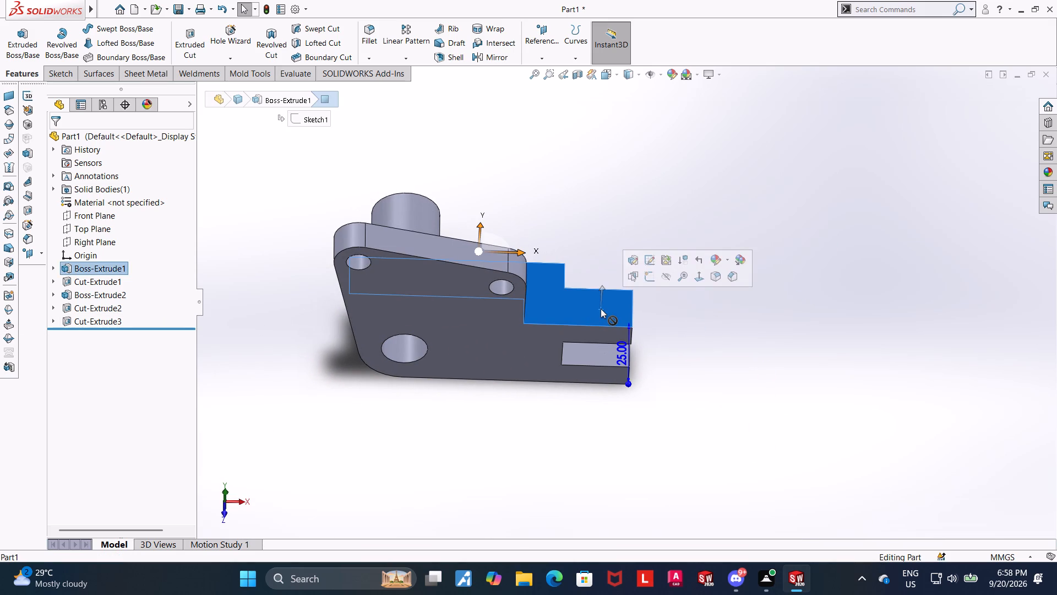
pyautogui.click(652, 281)
pyautogui.click(91, 331)
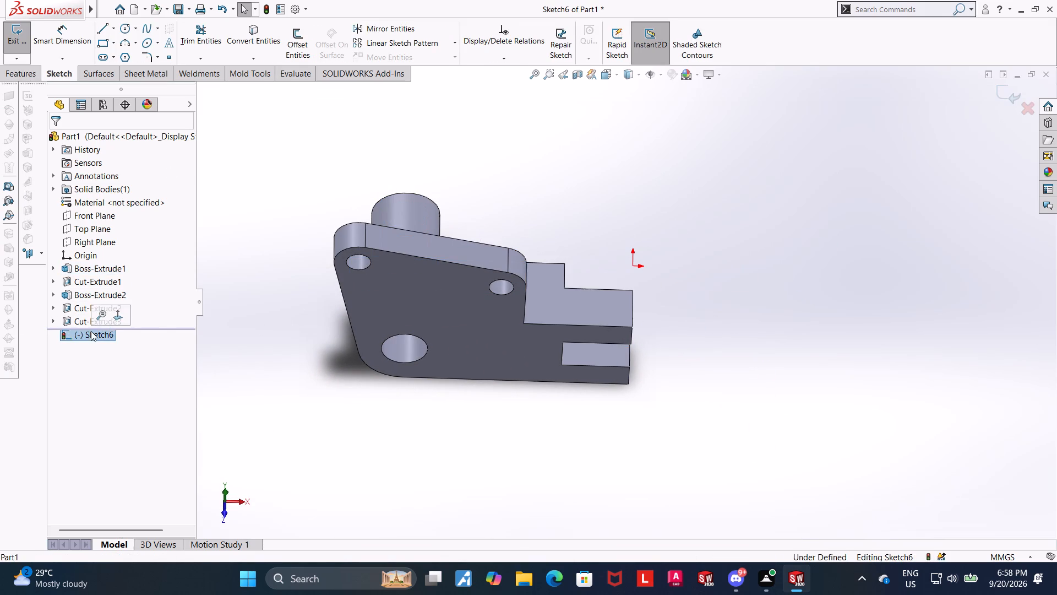
pyautogui.click(124, 312)
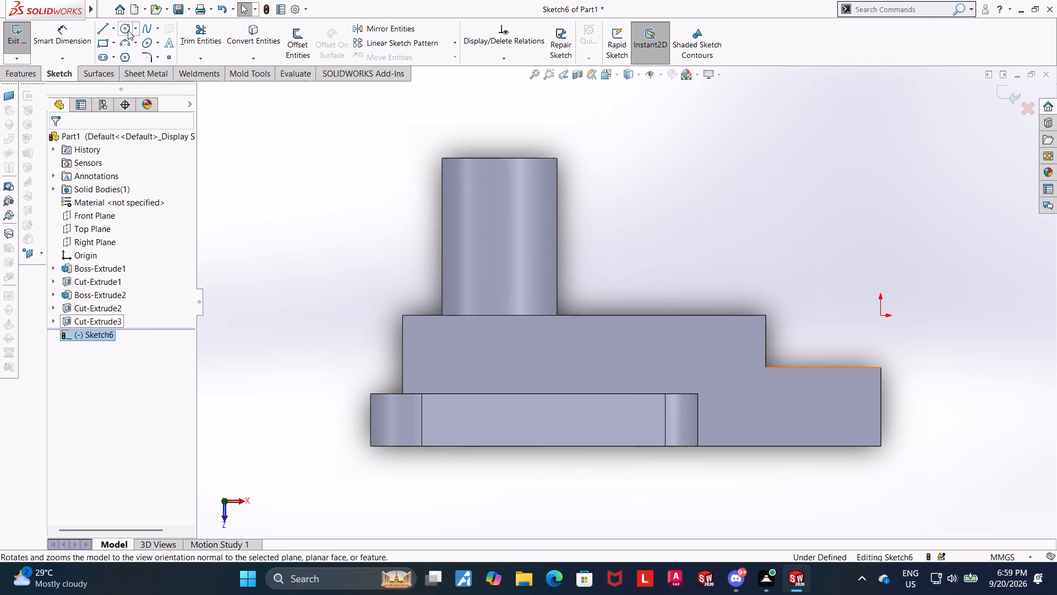
# Sketch a circle about 5.3 mm in diameter on the narrowed fork arm, near its free end.
pyautogui.doubleClick(127, 30)
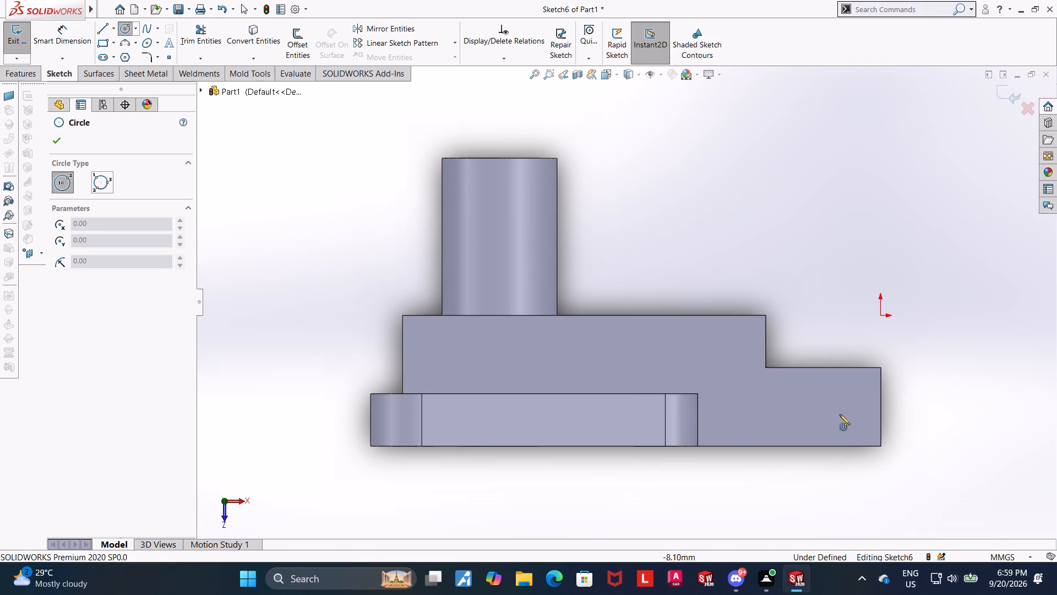
pyautogui.click(841, 415)
pyautogui.click(853, 410)
pyautogui.press('Escape')
pyautogui.press('Escape')
# Dimension the circle's centre 7 mm from the free end edge of the fork arm.
pyautogui.click(81, 42)
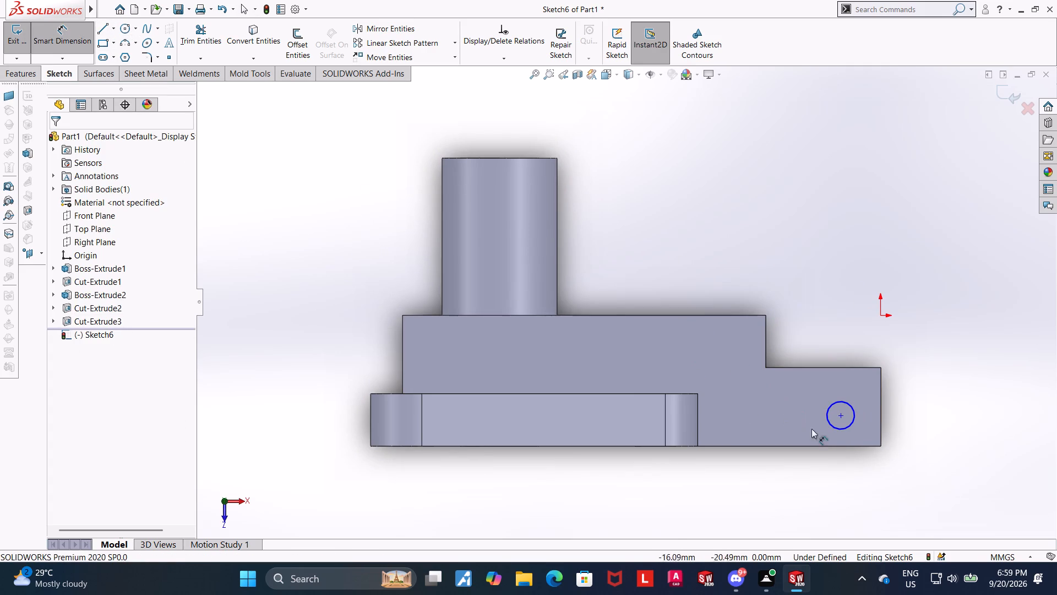
pyautogui.click(838, 426)
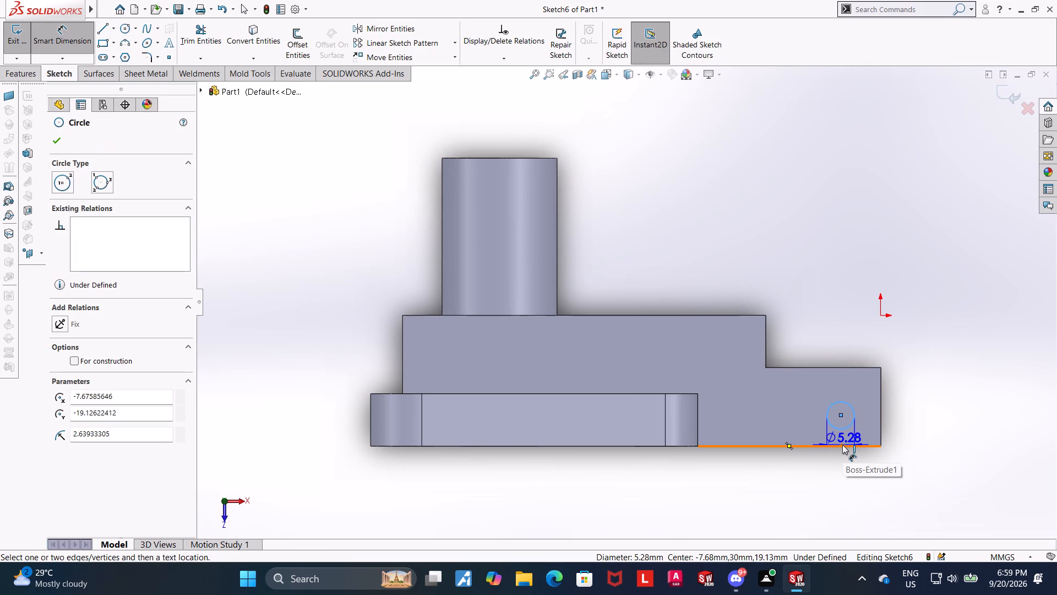
pyautogui.press('Escape')
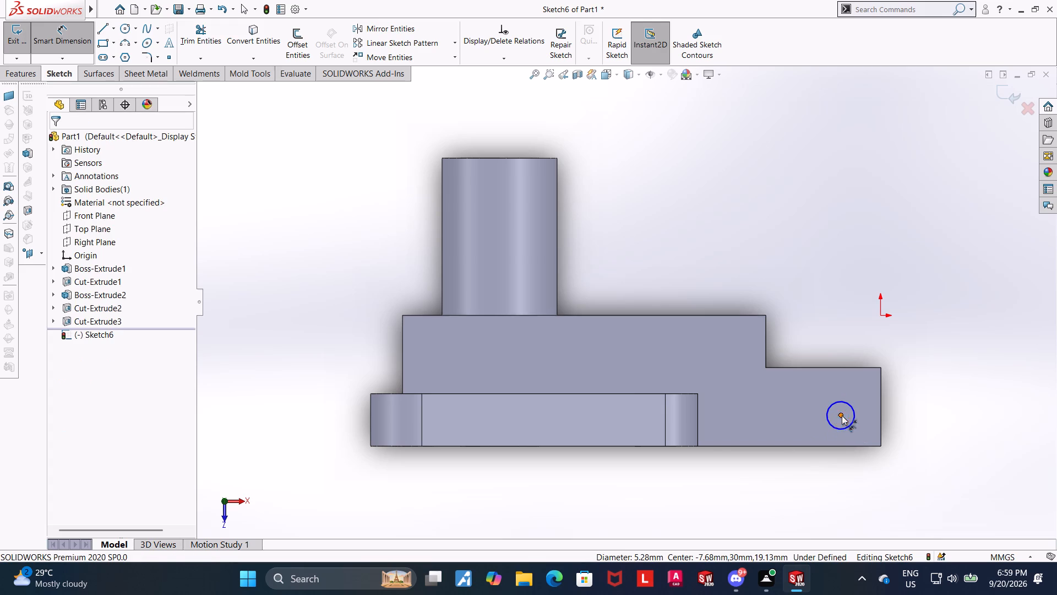
pyautogui.click(840, 418)
pyautogui.click(882, 413)
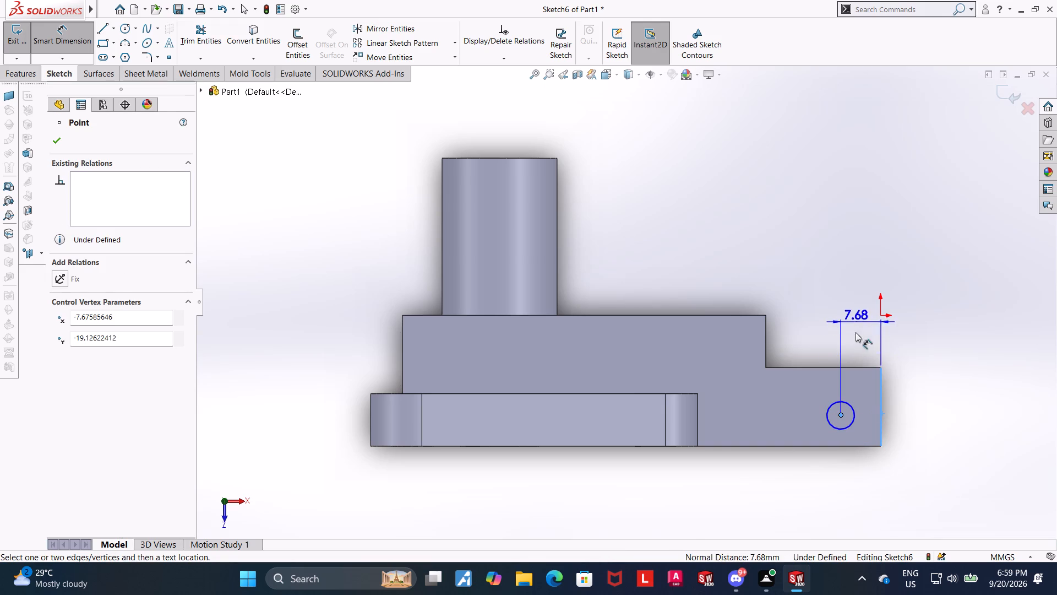
pyautogui.click(856, 333)
pyautogui.press('7')
pyautogui.press('Return')
pyautogui.press('Escape')
pyautogui.press('Escape')
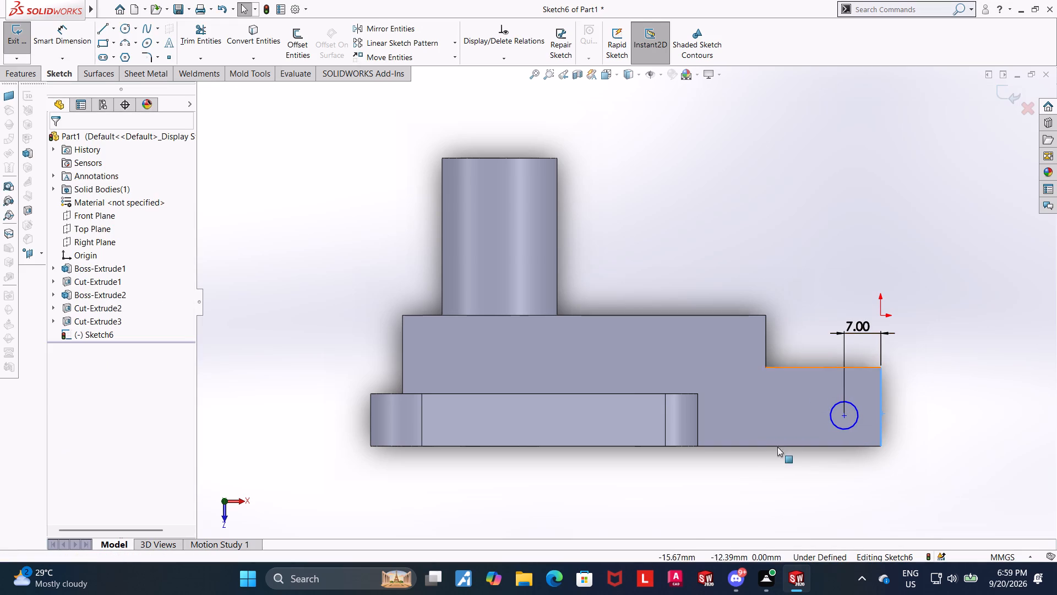
# Add a Horizontal relation between the circle's centre and the midpoint of the arm's end edge.
pyautogui.click(843, 413)
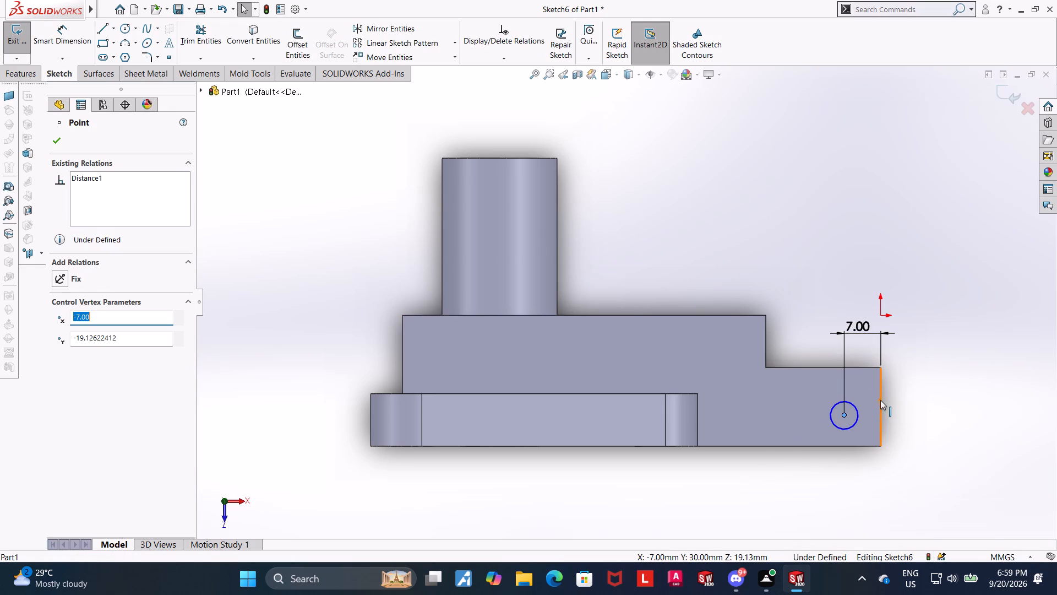
pyautogui.keyDown('ctrl'); pyautogui.click(880, 405); pyautogui.keyUp('ctrl')
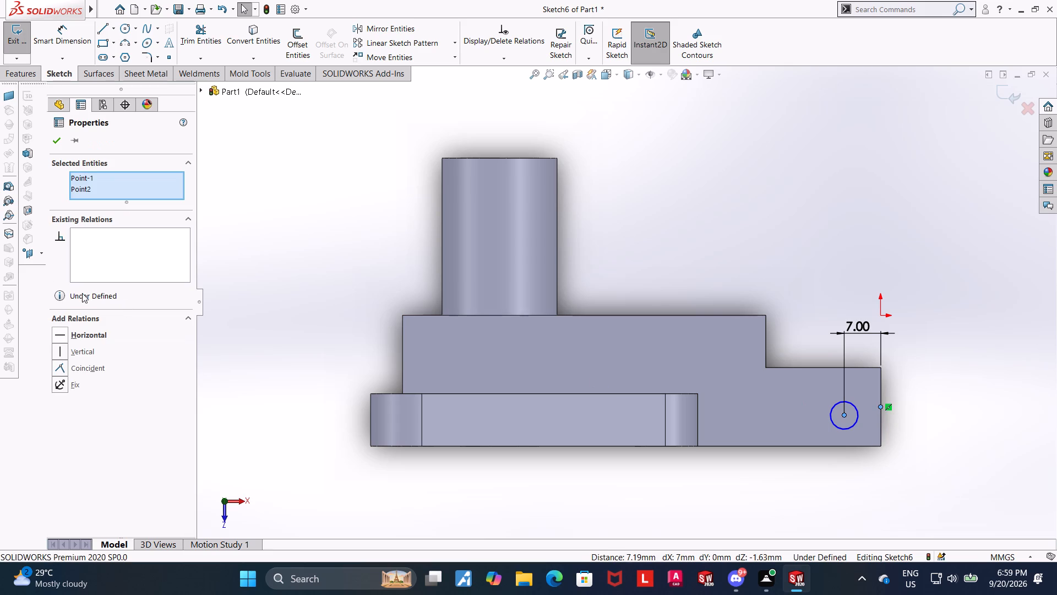
pyautogui.click(58, 337)
pyautogui.click(52, 143)
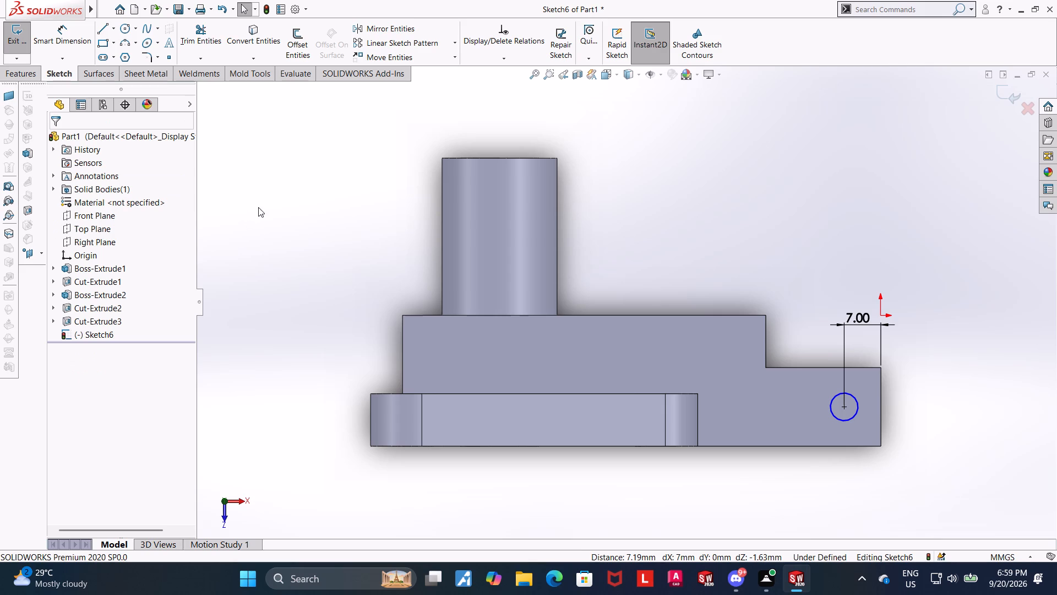
# Dimension the circle's diameter as 4 mm.
pyautogui.click(66, 34)
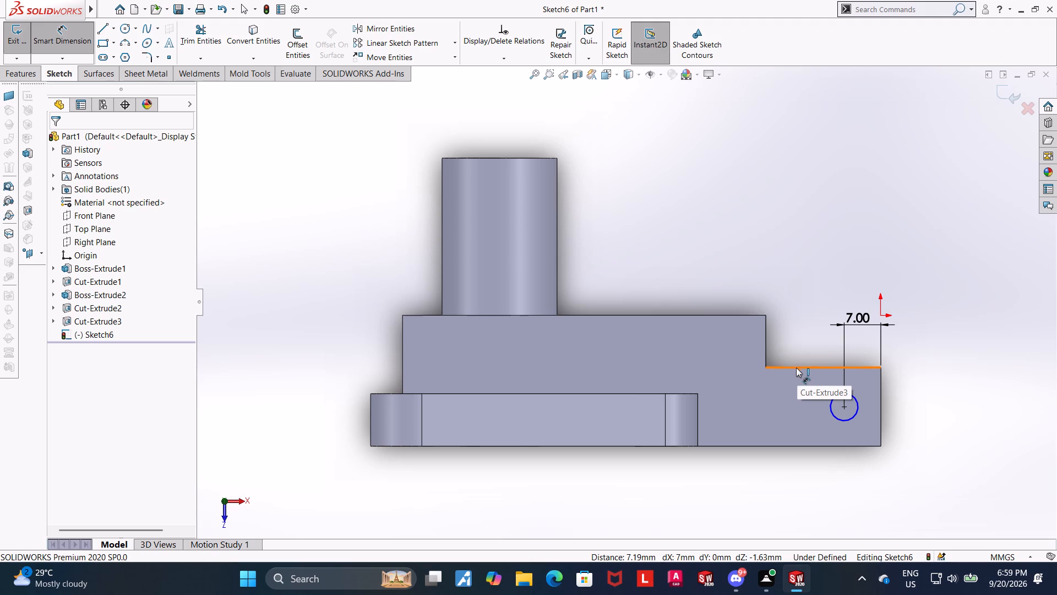
pyautogui.click(830, 406)
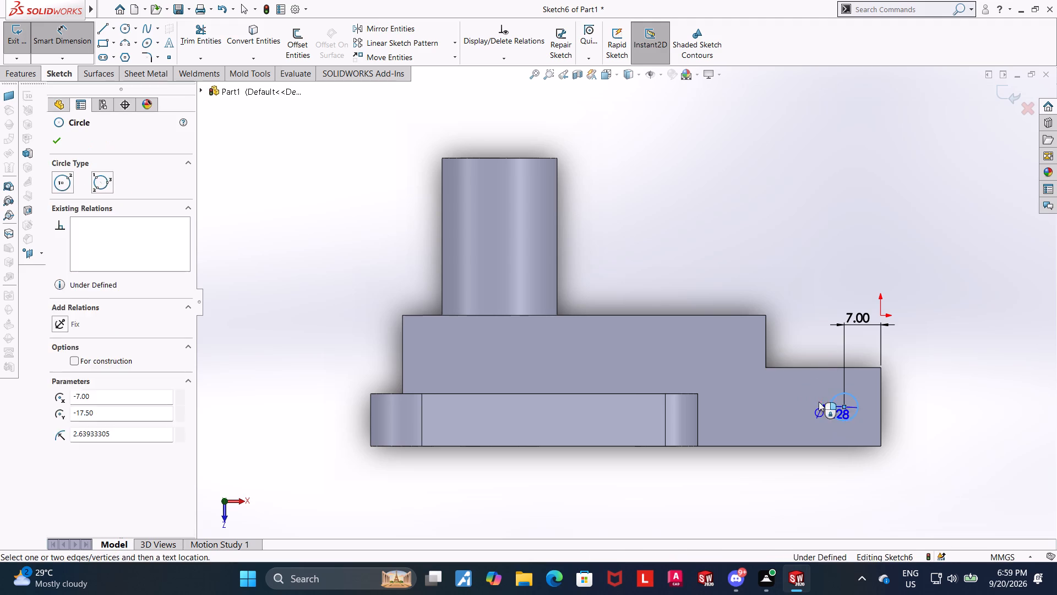
pyautogui.click(803, 396)
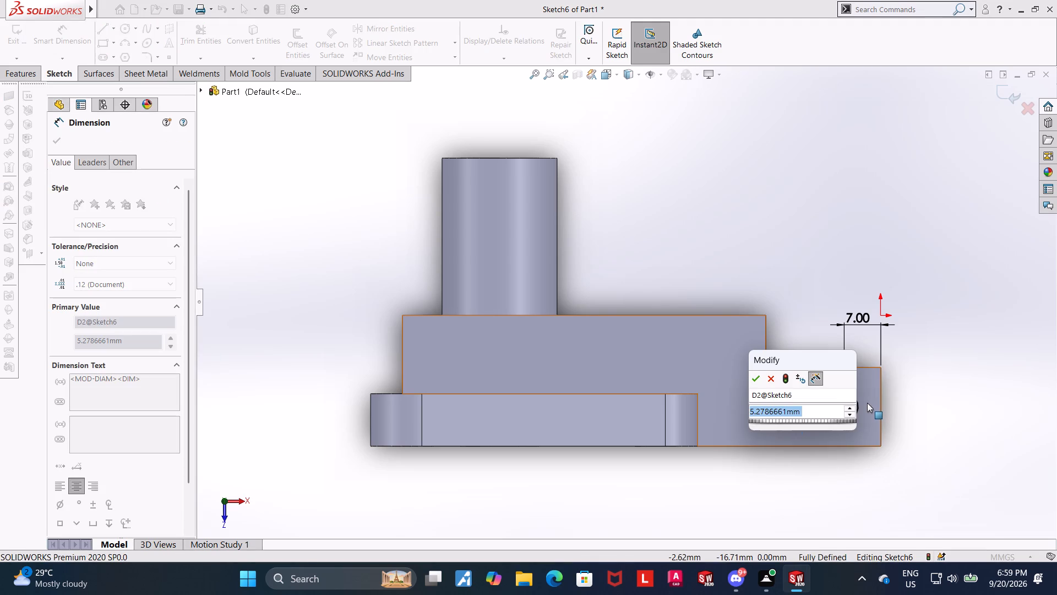
pyautogui.press('4')
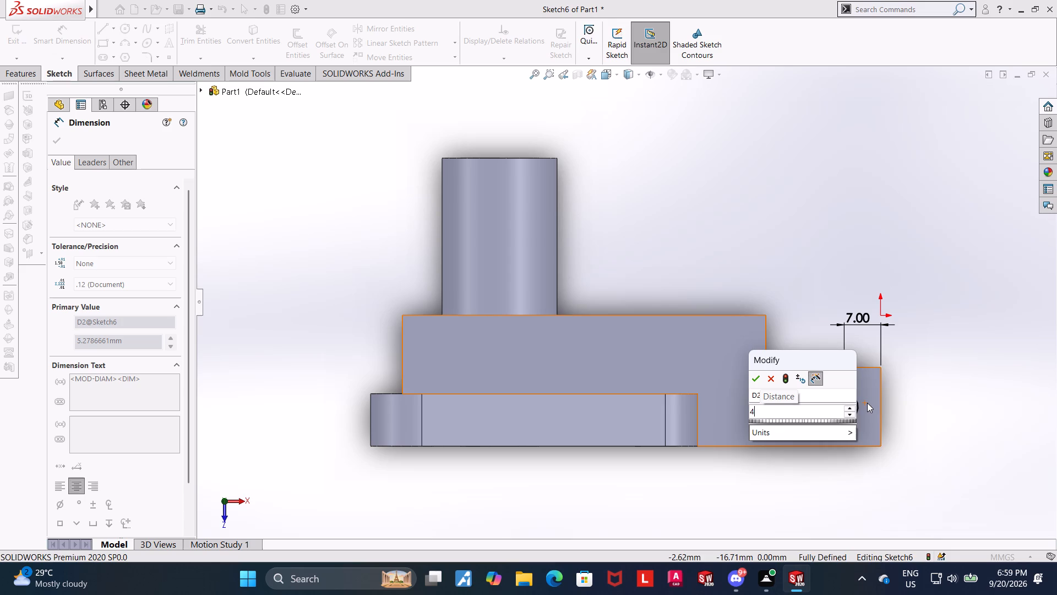
pyautogui.press('Return')
pyautogui.click(962, 157)
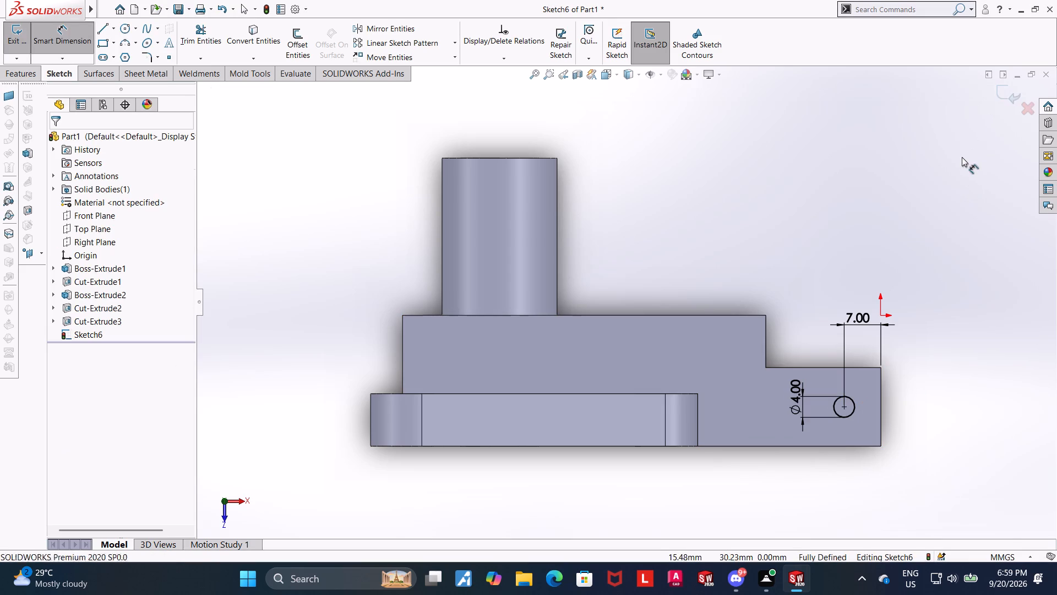
# Cut-extrude the 4 mm circle Blind 30 mm through both fork arms.
pyautogui.click(1005, 96)
pyautogui.moveTo(923, 383); pyautogui.dragTo(925, 283, button='middle')
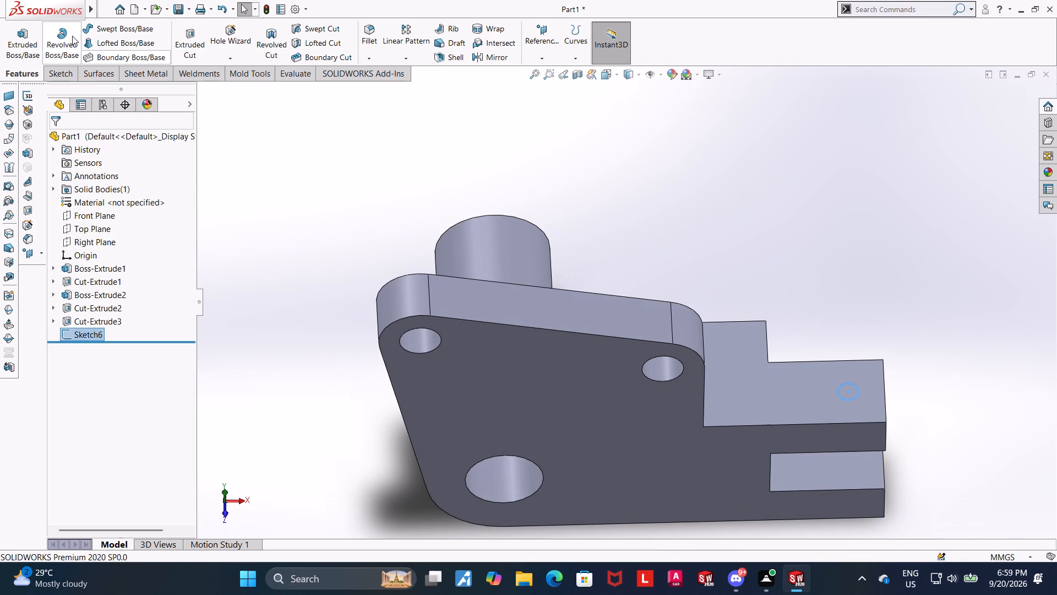
pyautogui.click(190, 40)
pyautogui.moveTo(298, 207); pyautogui.dragTo(281, 198, button='middle')
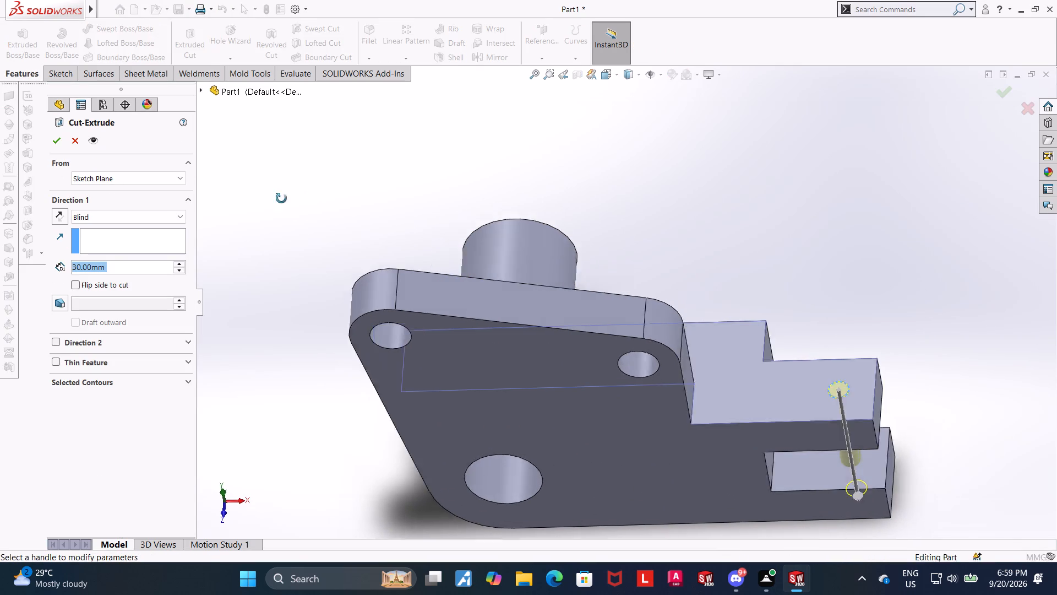
pyautogui.moveTo(281, 198); pyautogui.dragTo(281, 194, button='middle')
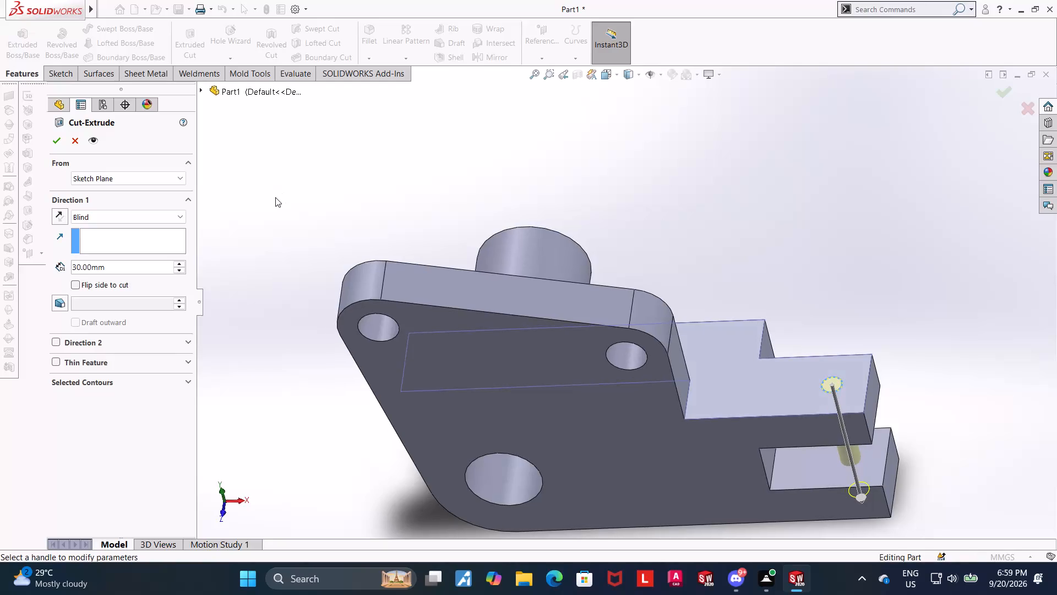
pyautogui.click(53, 144)
pyautogui.click(280, 174)
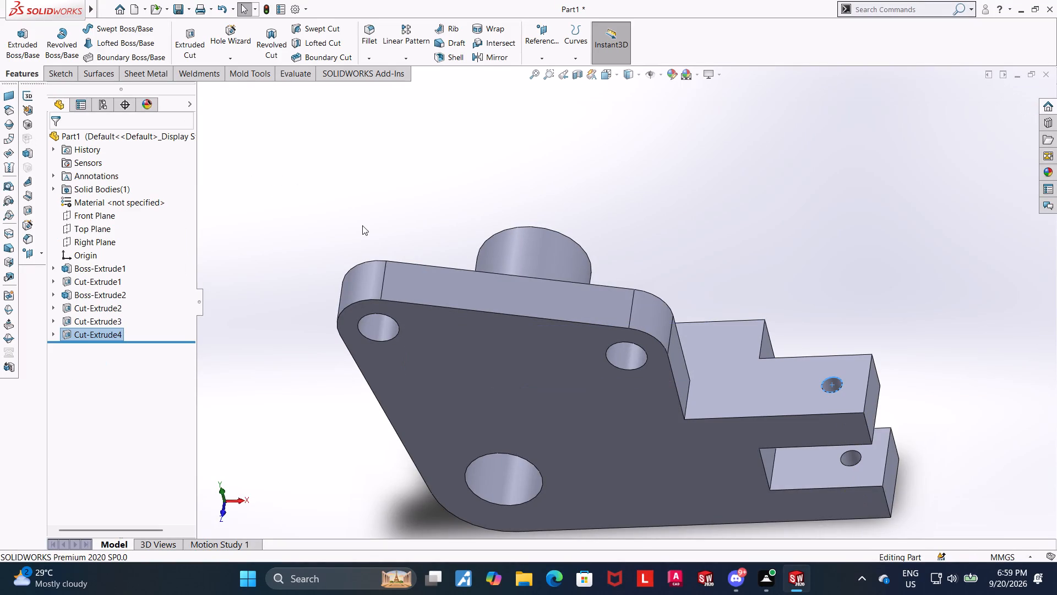
# Examine the bracket from the fork, plate and boss sides to check the new pin holes.
pyautogui.scroll(3, 902, 257)
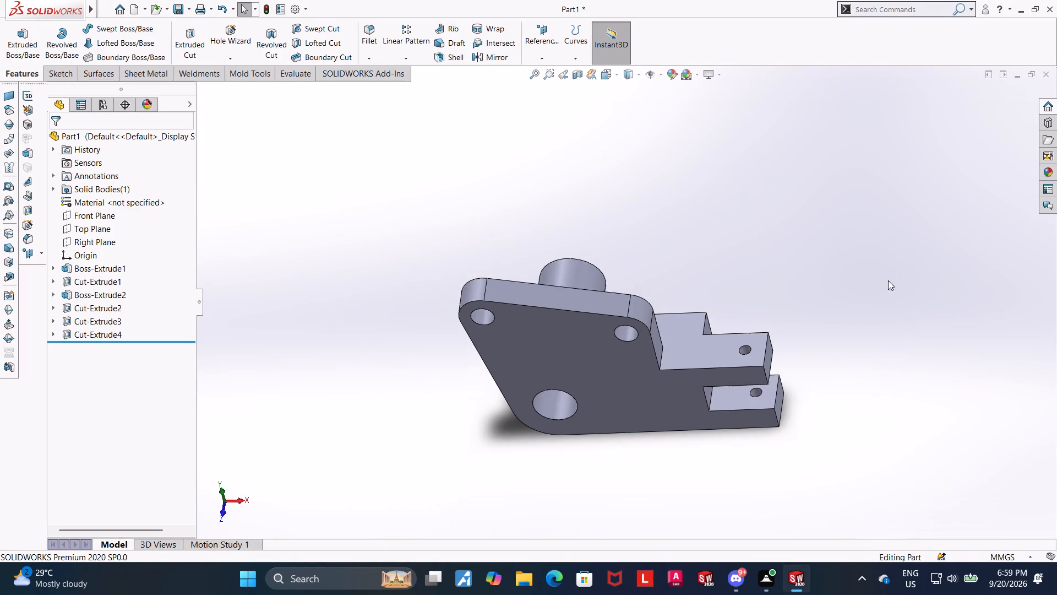
pyautogui.moveTo(803, 359); pyautogui.dragTo(789, 275, button='middle')
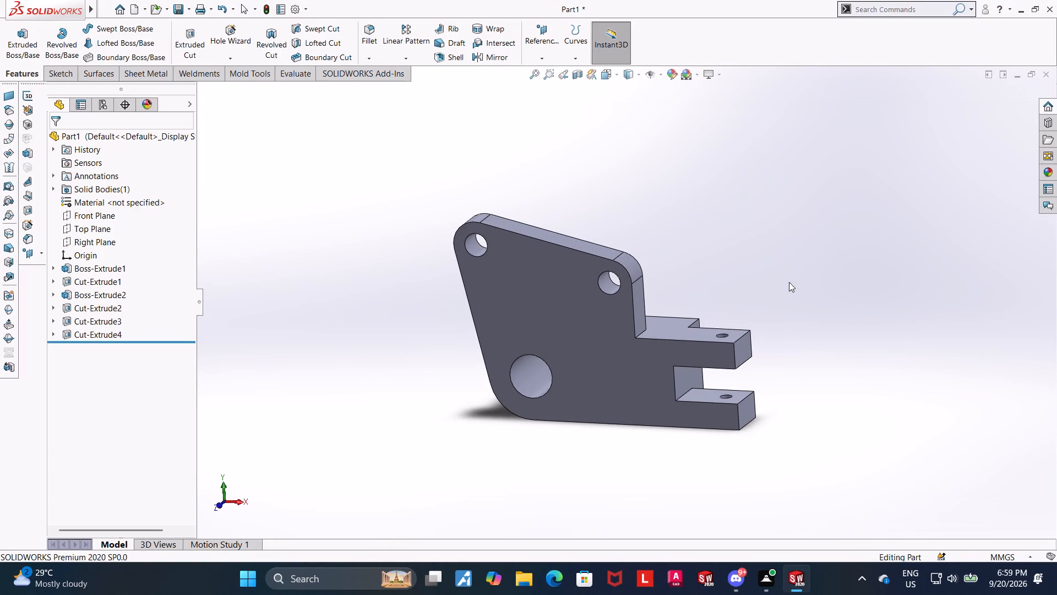
pyautogui.scroll(-2, 674, 332)
pyautogui.scroll(3, 532, 421)
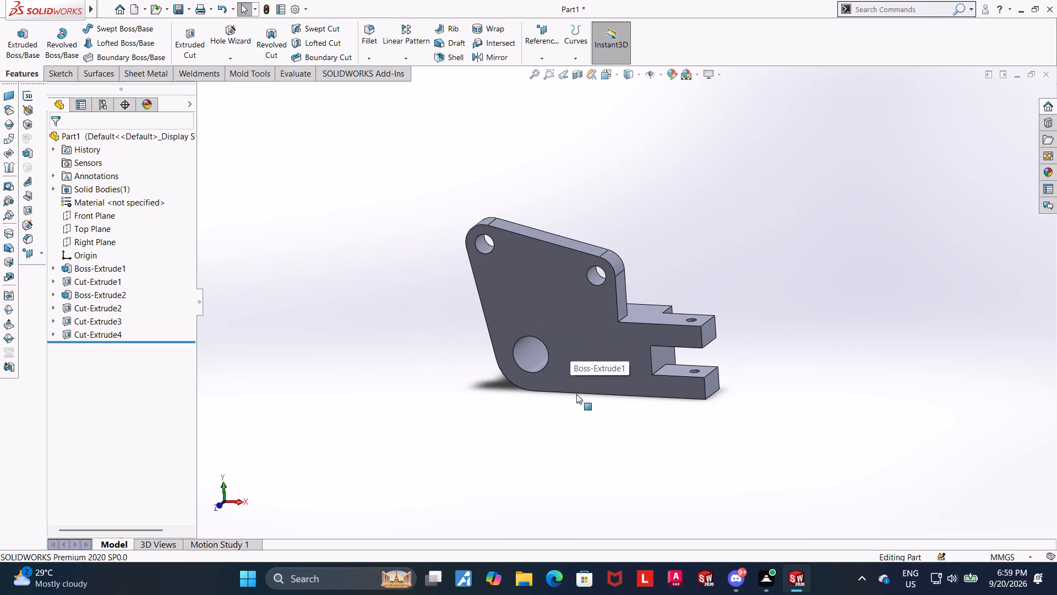
pyautogui.moveTo(819, 283); pyautogui.dragTo(699, 334, button='middle')
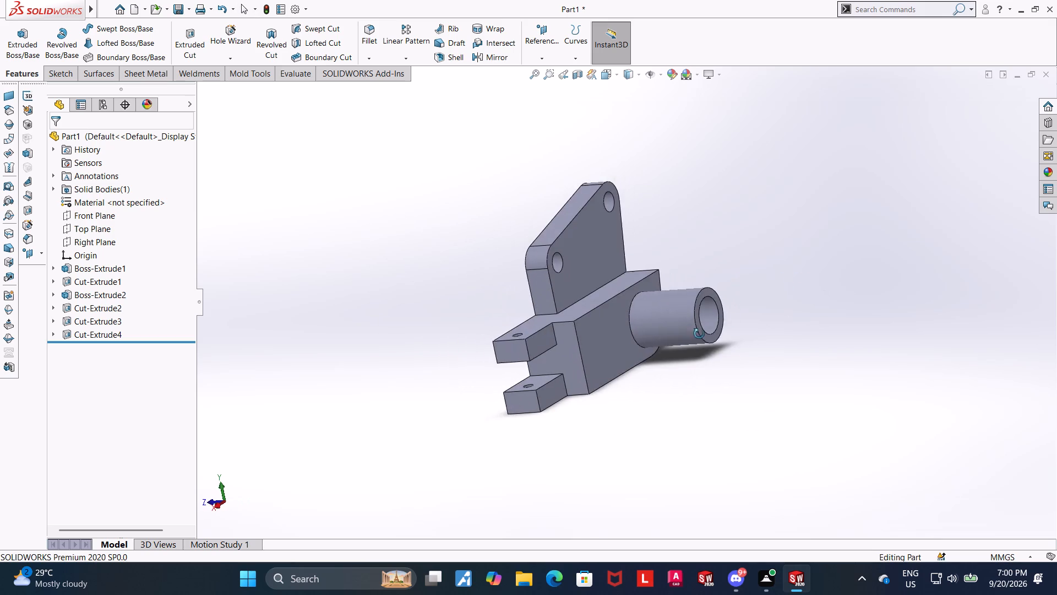
pyautogui.moveTo(699, 334); pyautogui.dragTo(786, 326, button='middle')
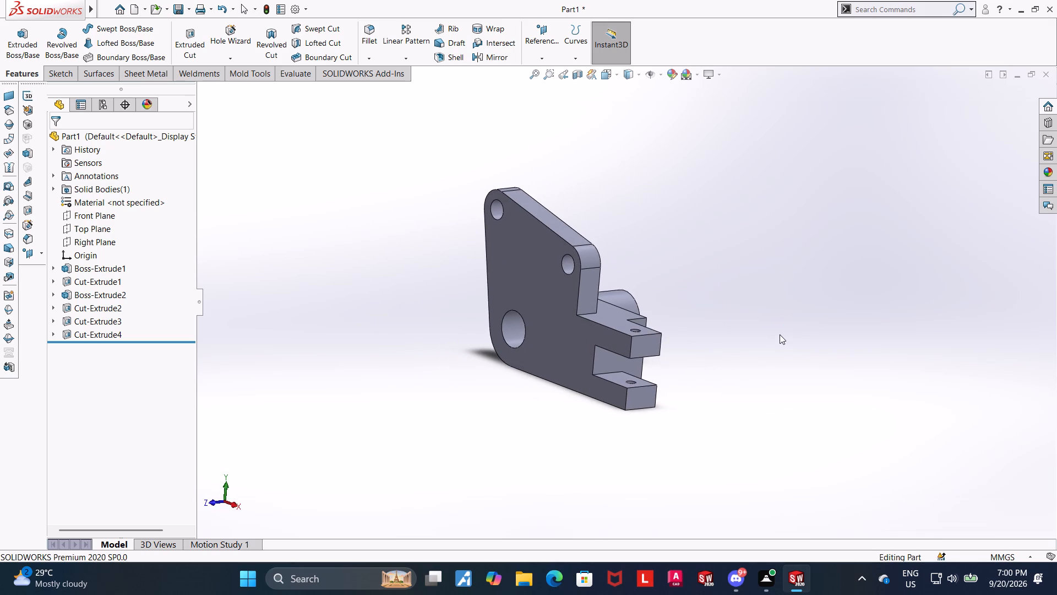
# Sketch a circle about 7.3 mm in diameter just inside the fork slot's closed end, on the plate's flat face opposite the boss.
pyautogui.click(555, 341)
pyautogui.moveTo(808, 344); pyautogui.dragTo(835, 322, button='middle')
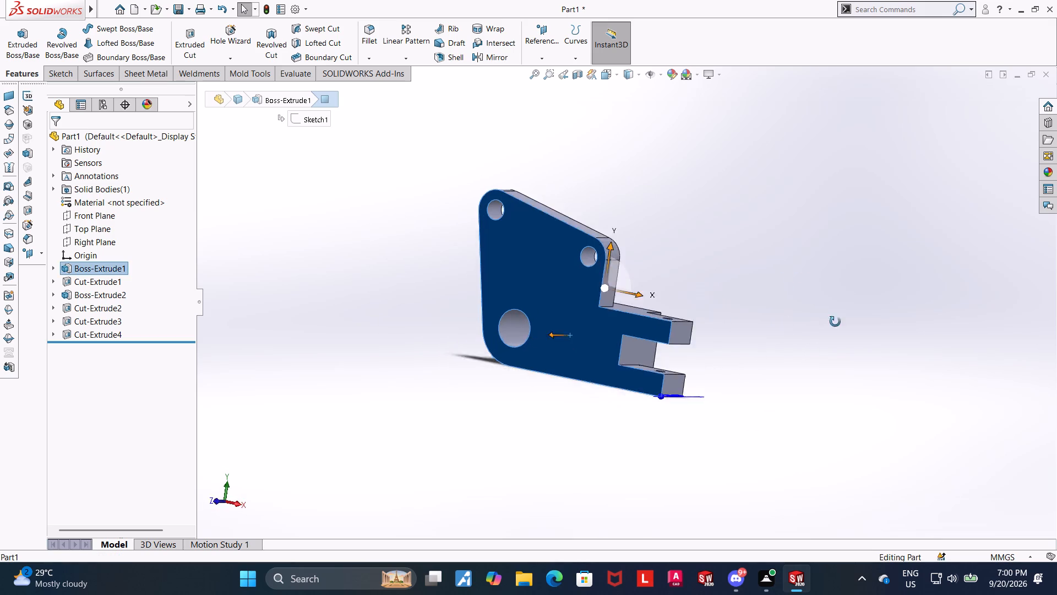
pyautogui.moveTo(835, 322); pyautogui.dragTo(884, 315, button='middle')
pyautogui.click(873, 338)
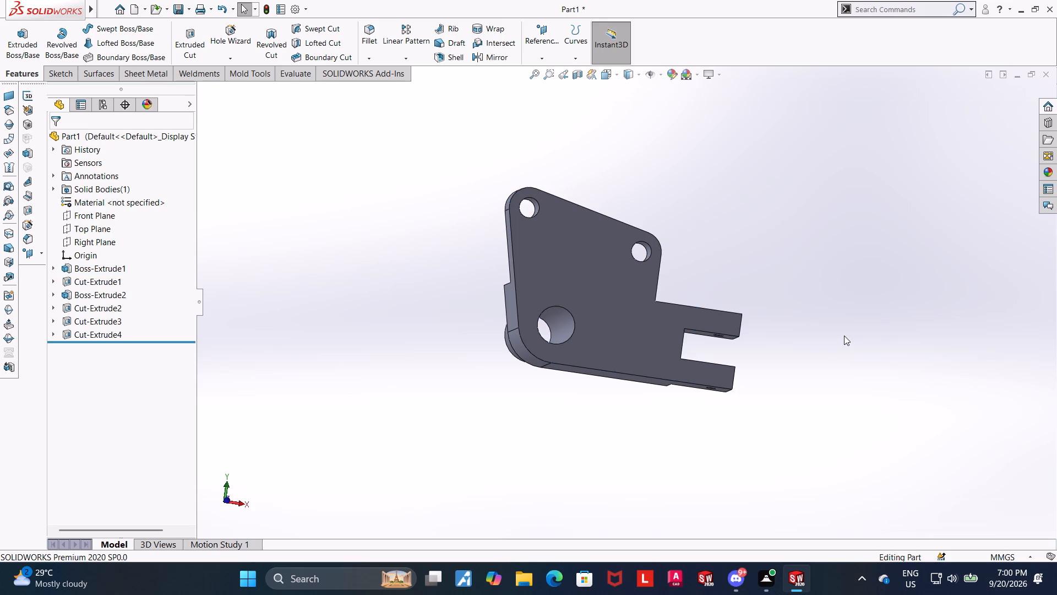
pyautogui.scroll(1, 844, 336)
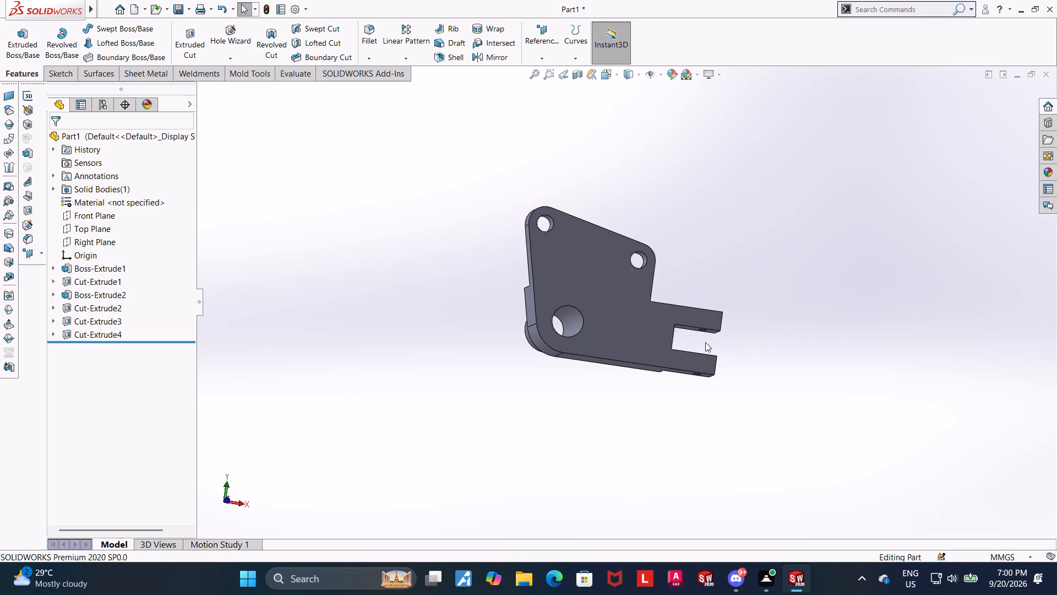
pyautogui.middleClick(783, 342)
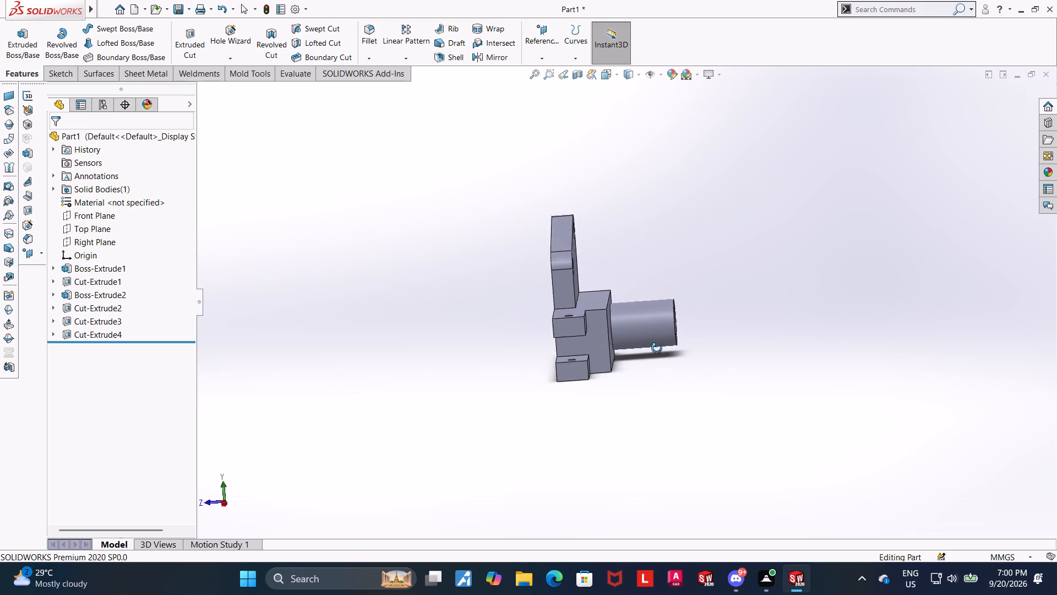
pyautogui.click(661, 339)
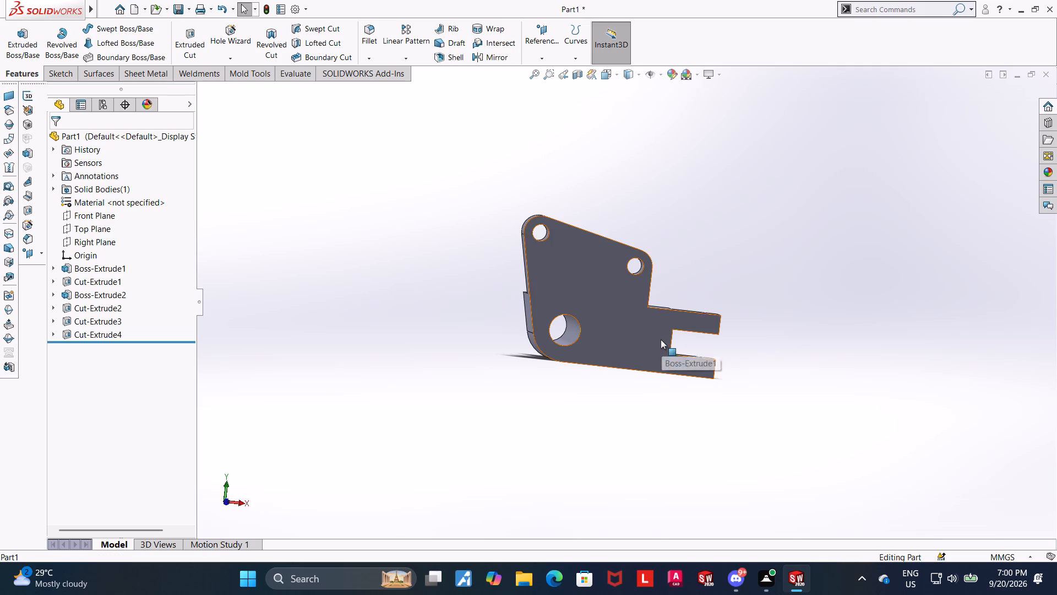
pyautogui.click(717, 307)
pyautogui.click(112, 349)
pyautogui.click(141, 333)
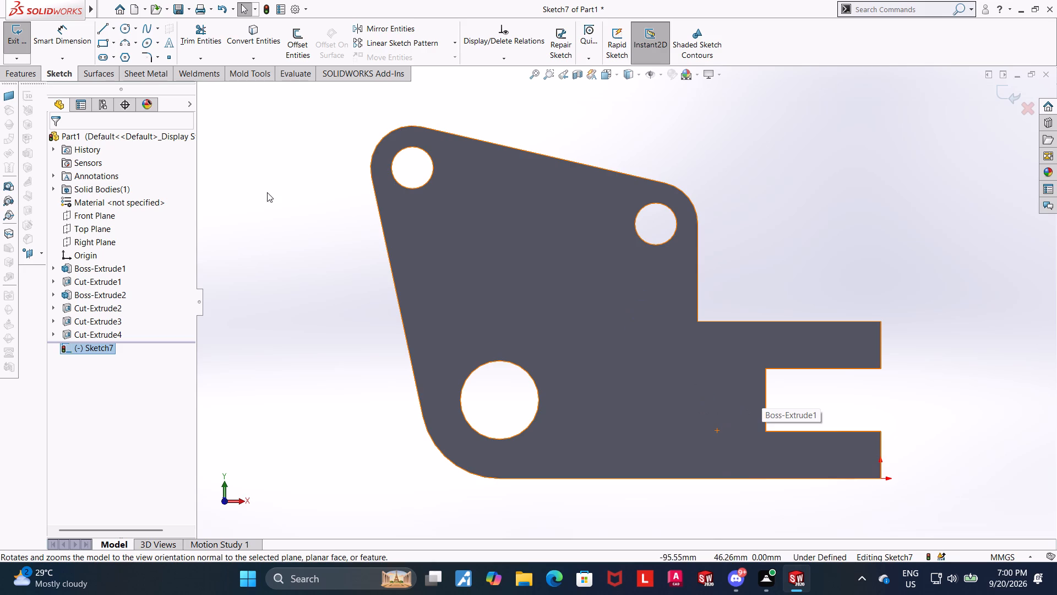
pyautogui.click(126, 26)
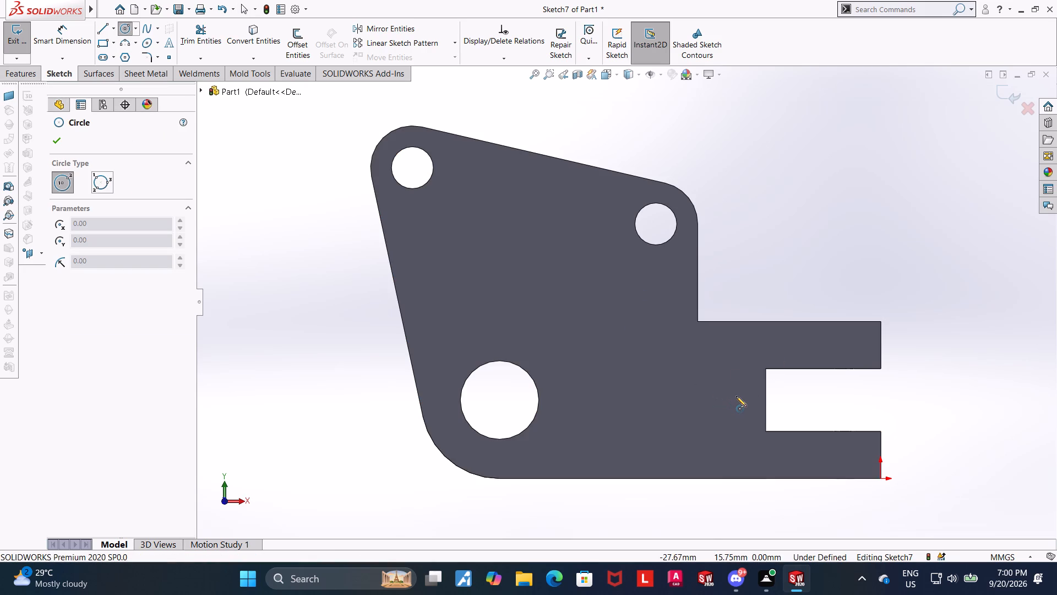
pyautogui.click(736, 398)
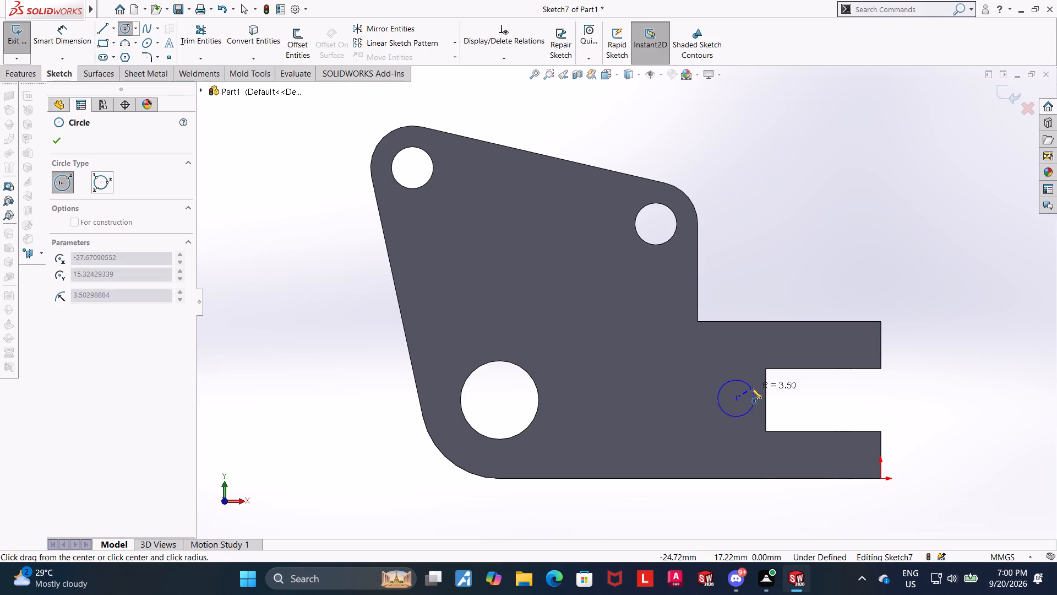
pyautogui.click(752, 388)
pyautogui.press('Escape')
pyautogui.press('Escape')
# Dimension the circle's diameter as 6 mm.
pyautogui.click(47, 40)
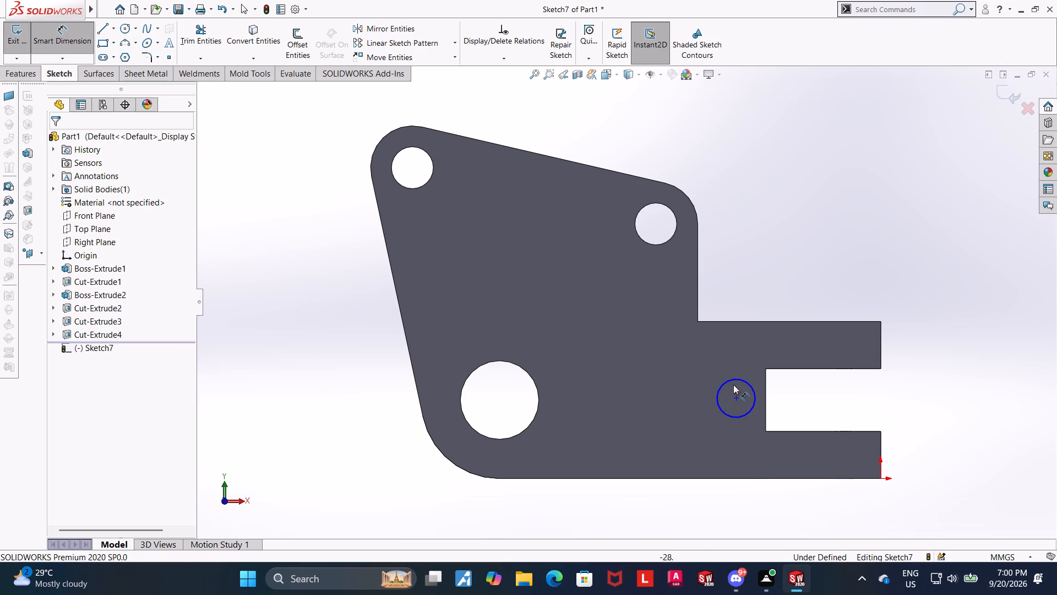
pyautogui.click(733, 381)
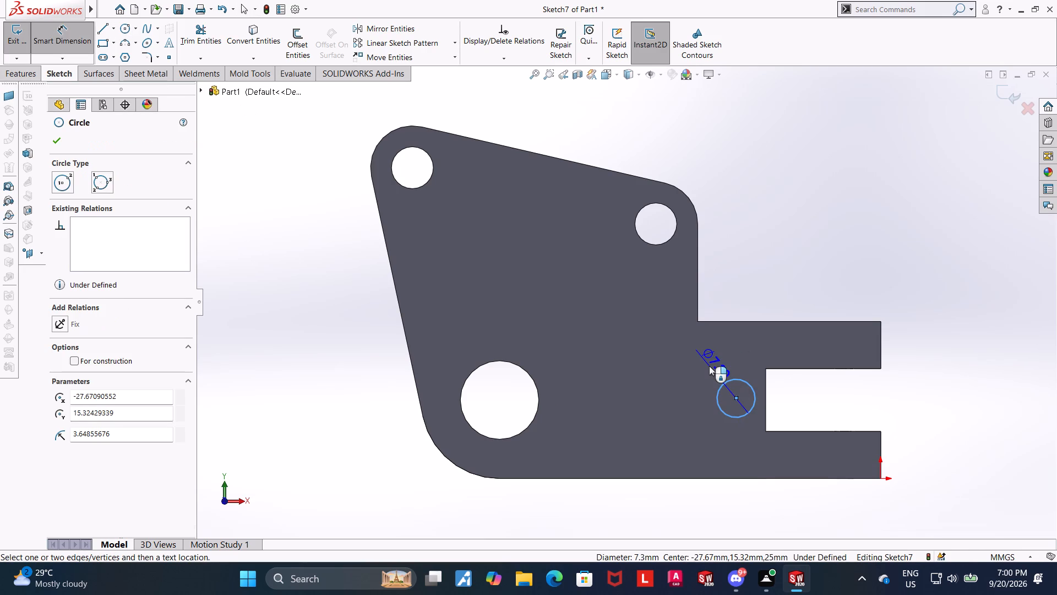
pyautogui.click(709, 366)
pyautogui.press('6')
pyautogui.press('Return')
pyautogui.press('Escape')
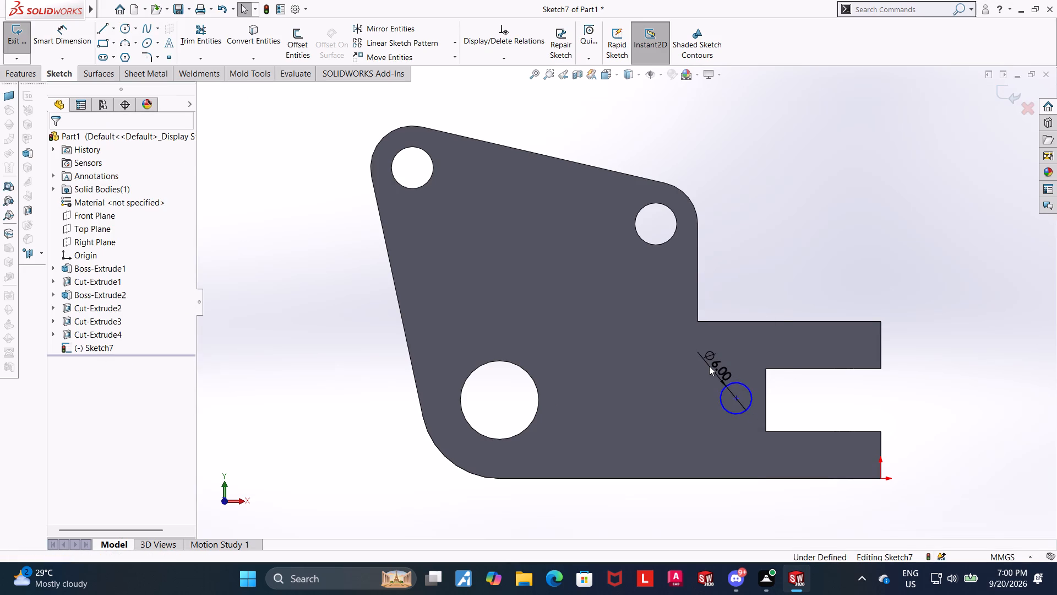
pyautogui.press('Escape')
# Add a Horizontal relation between the circle's centre and the midpoint of the fork slot's closed-end edge.
pyautogui.click(733, 396)
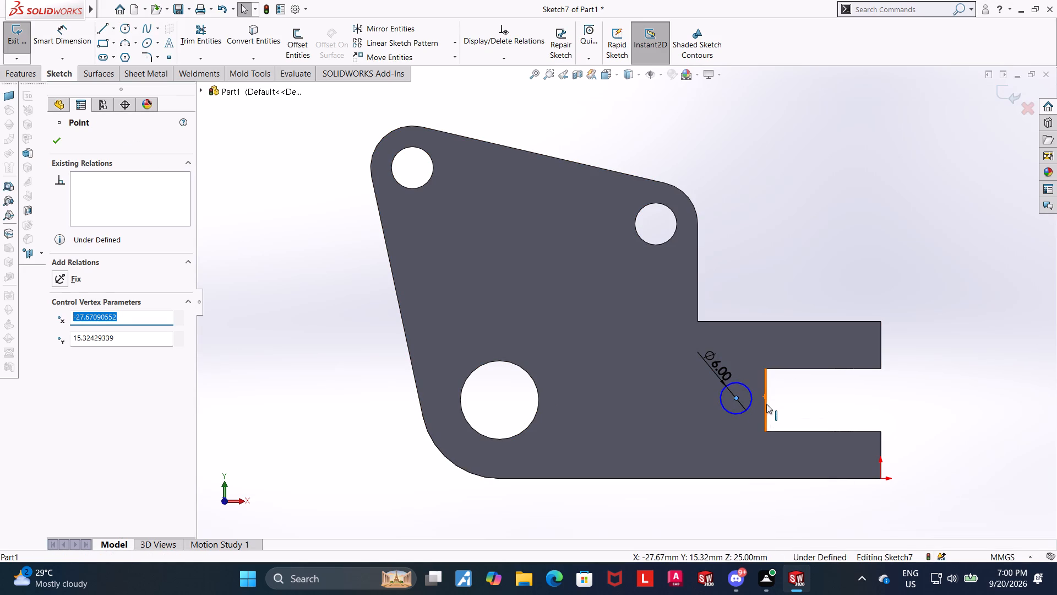
pyautogui.keyDown('ctrl'); pyautogui.click(766, 402); pyautogui.keyUp('ctrl')
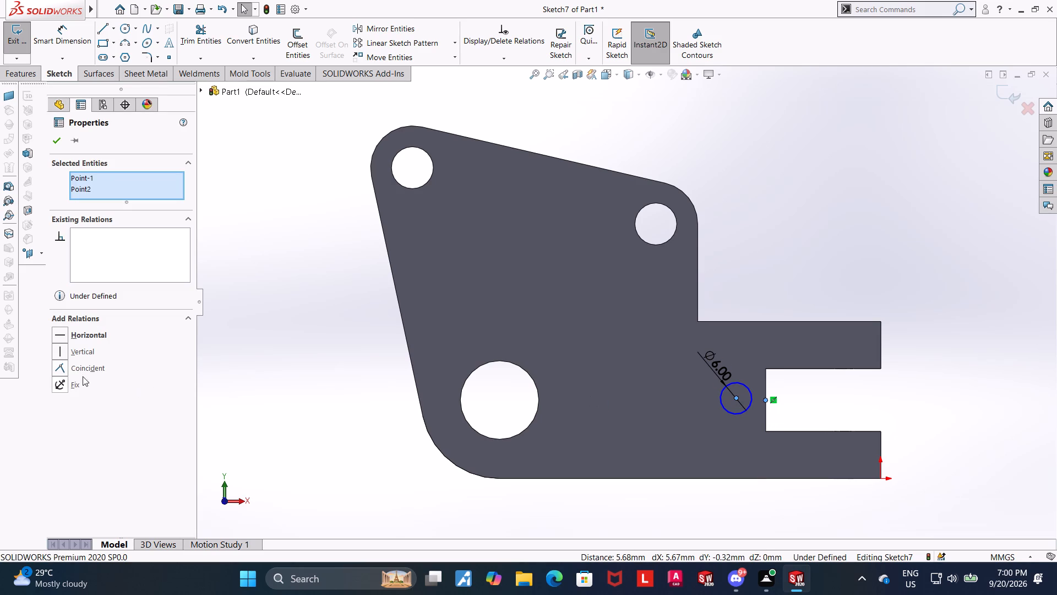
pyautogui.click(60, 337)
pyautogui.press('Escape')
# Dimension the circle's centre 5 mm from the fork slot's closed-end edge and exit the sketch.
pyautogui.click(67, 33)
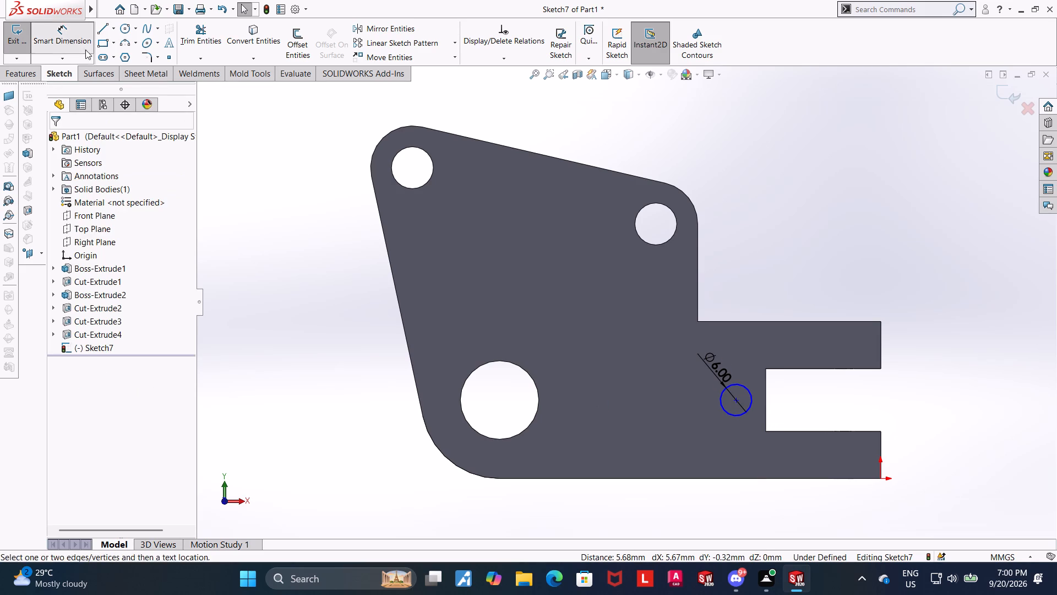
pyautogui.click(738, 399)
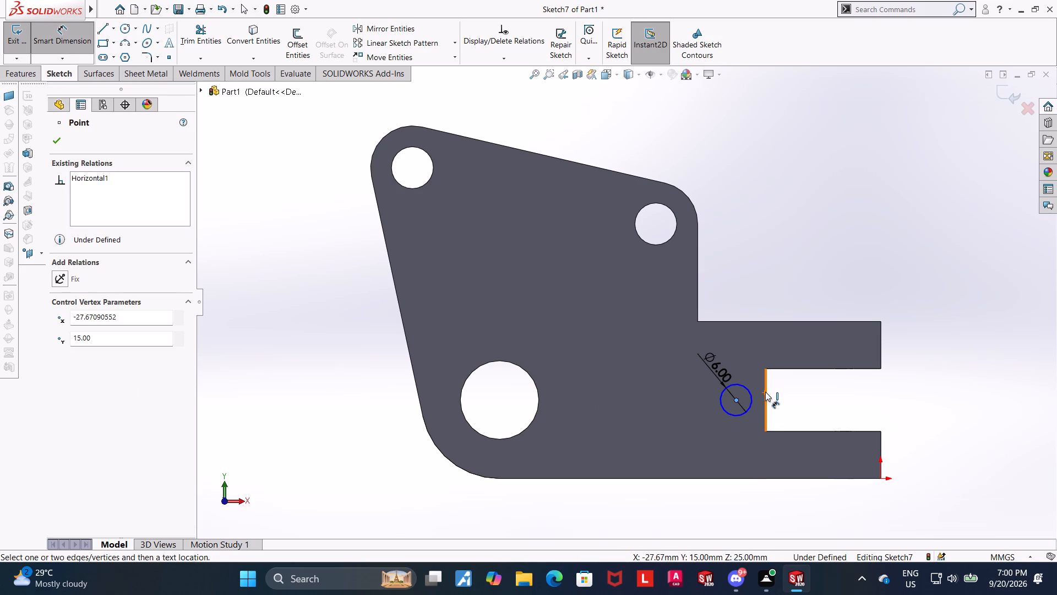
pyautogui.click(765, 392)
pyautogui.click(751, 350)
pyautogui.press('5')
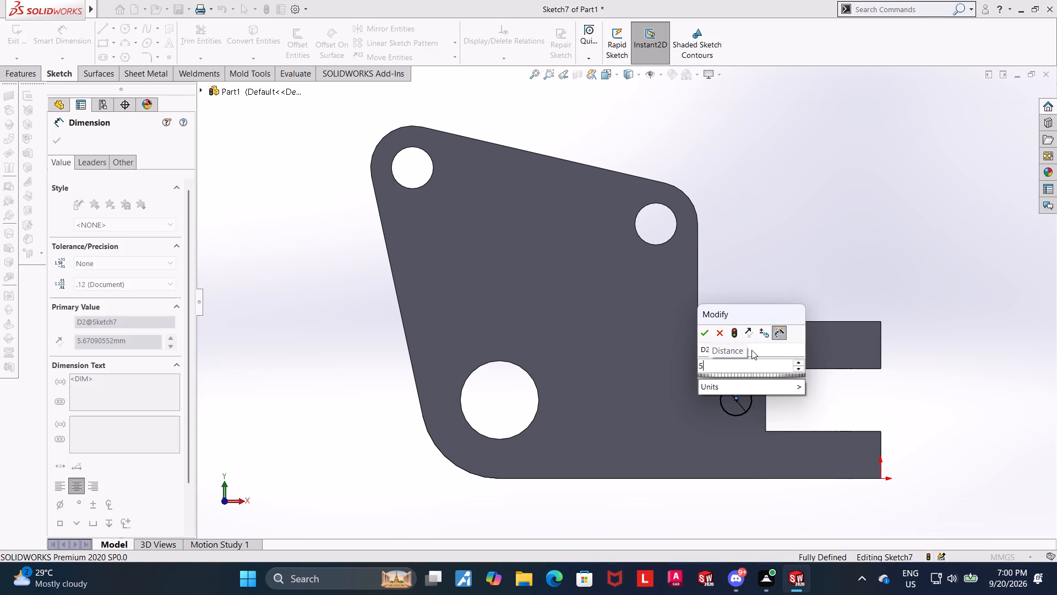
pyautogui.press('Return')
pyautogui.click(859, 202)
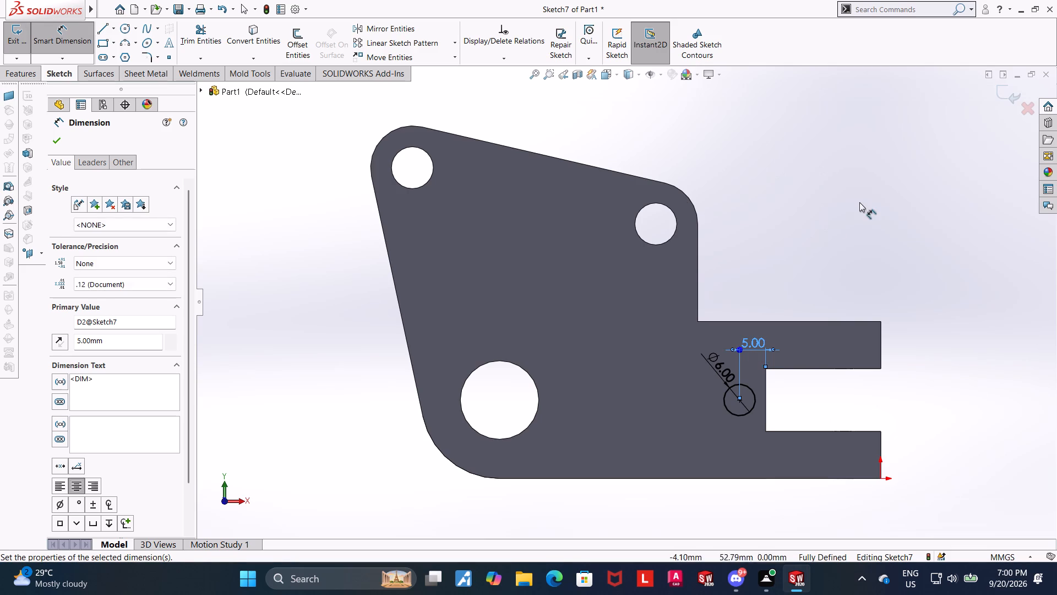
pyautogui.click(996, 90)
# Cut-extrude the 6 mm circle Blind 30 mm through the body behind the fork slot.
pyautogui.moveTo(906, 132); pyautogui.dragTo(890, 136, button='middle')
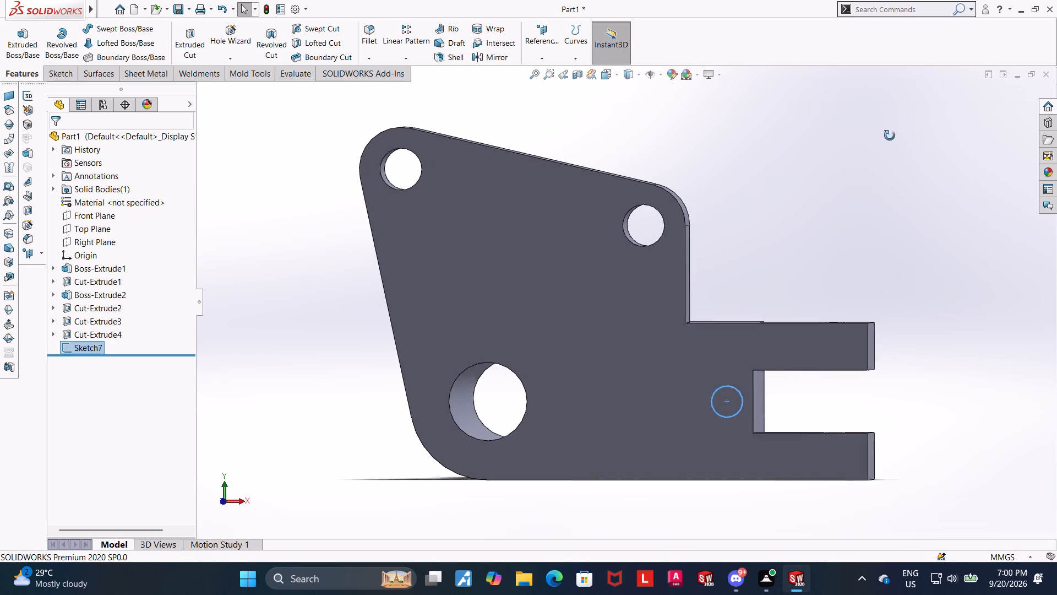
pyautogui.moveTo(890, 136); pyautogui.dragTo(862, 143, button='middle')
pyautogui.click(198, 41)
pyautogui.moveTo(261, 170); pyautogui.dragTo(244, 183, button='middle')
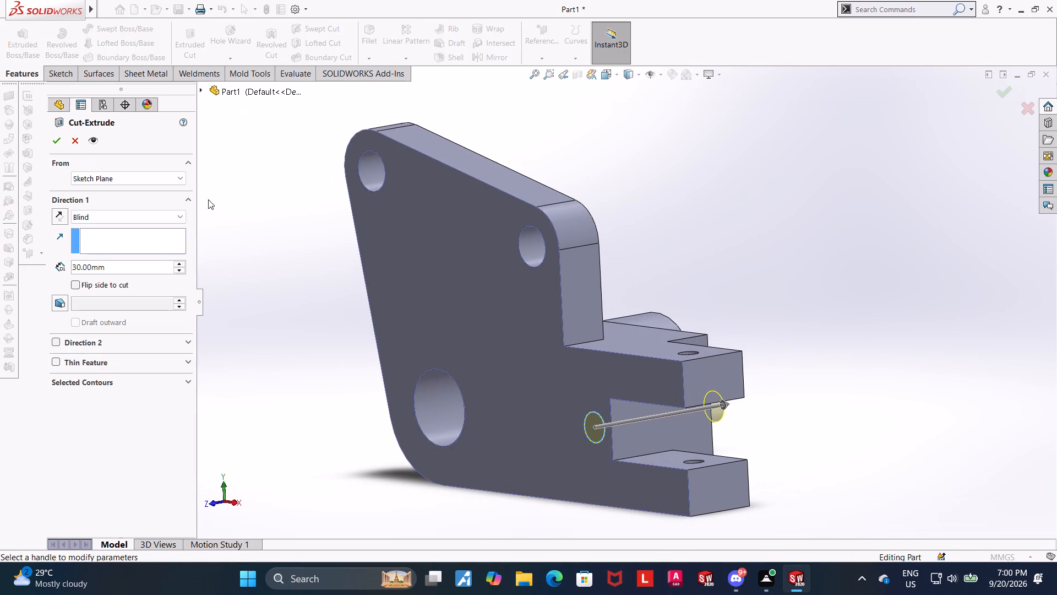
pyautogui.click(50, 144)
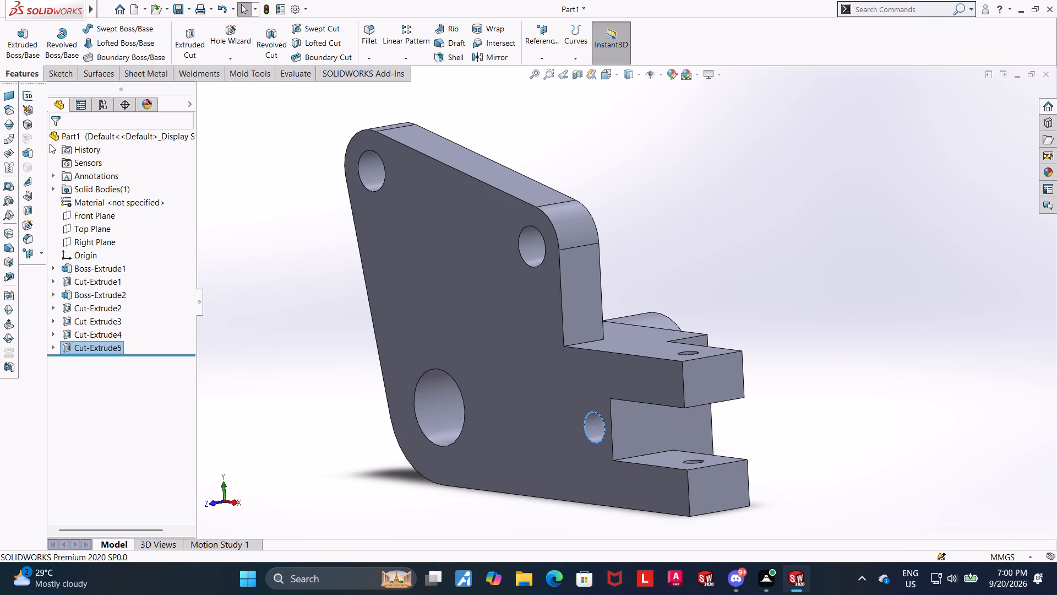
pyautogui.click(852, 393)
# Inspect the new 6 mm hole and review its cut-extrude settings without changing them.
pyautogui.moveTo(800, 398); pyautogui.dragTo(826, 396, button='middle')
pyautogui.scroll(3, 788, 413)
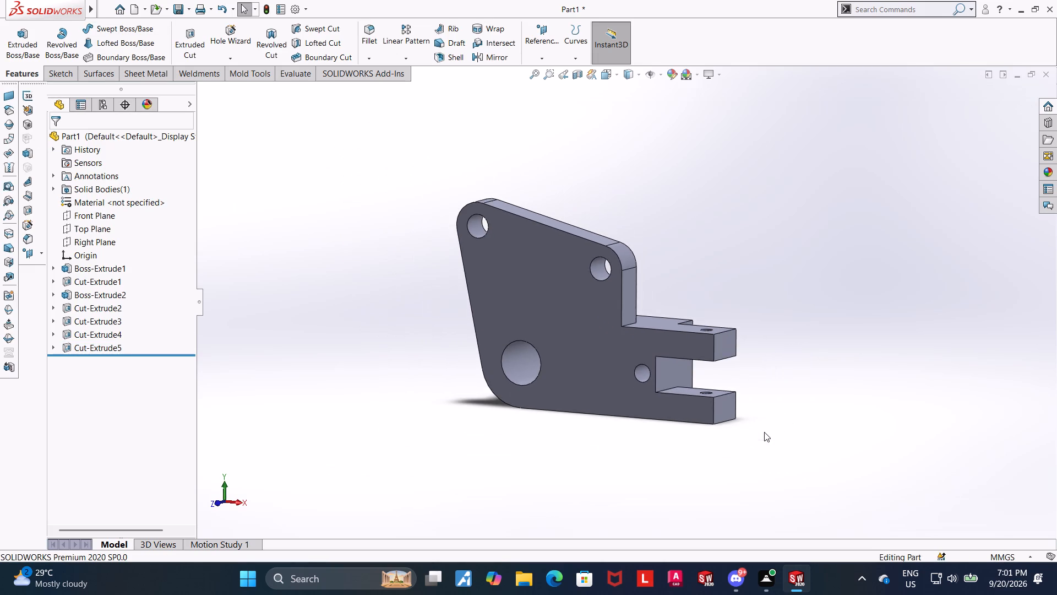
pyautogui.moveTo(783, 408); pyautogui.dragTo(846, 400, button='middle')
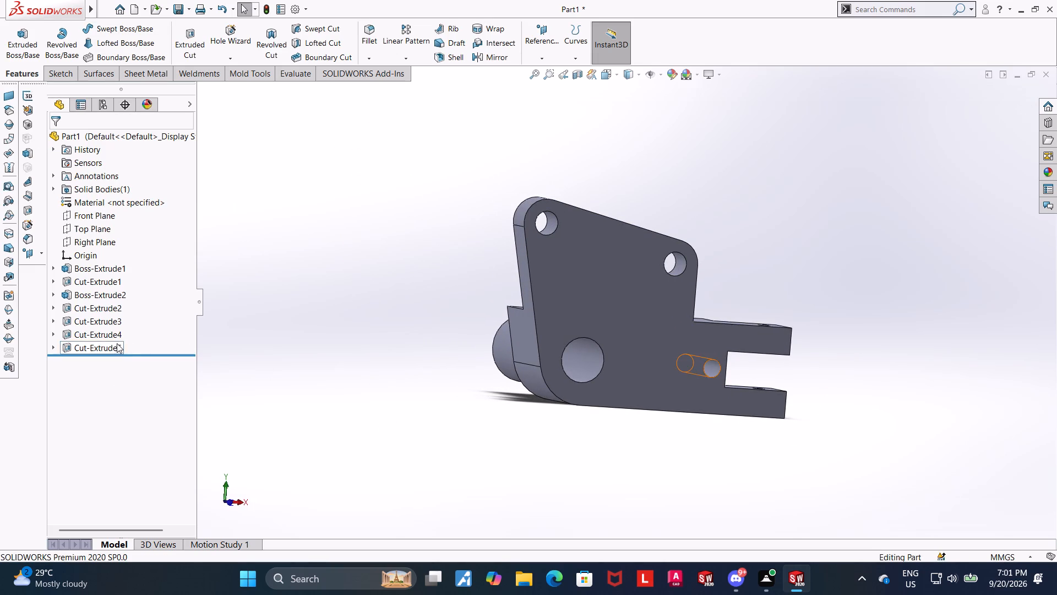
pyautogui.click(117, 343)
pyautogui.click(128, 315)
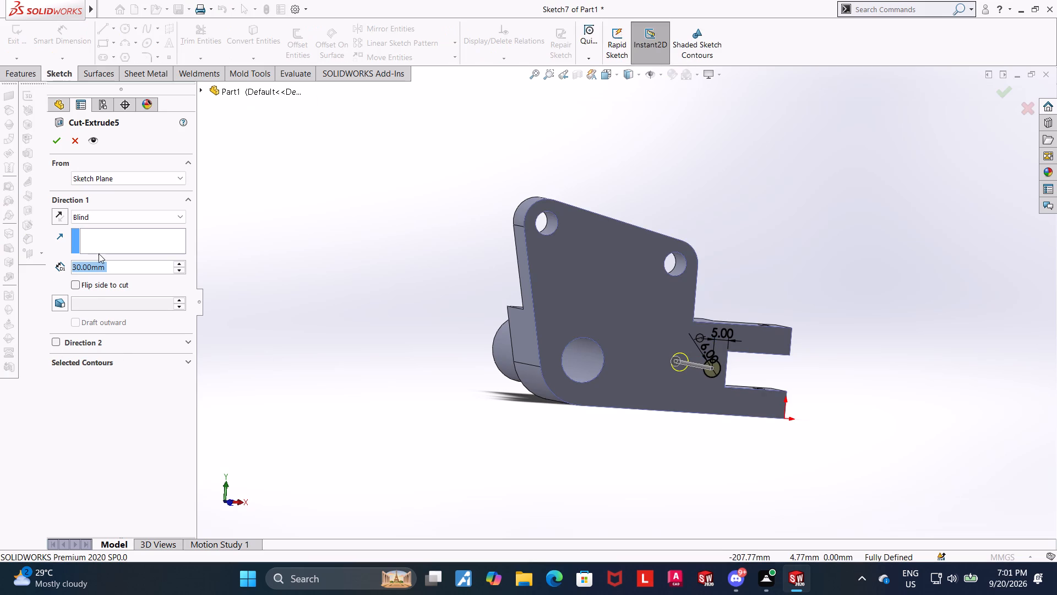
pyautogui.click(75, 142)
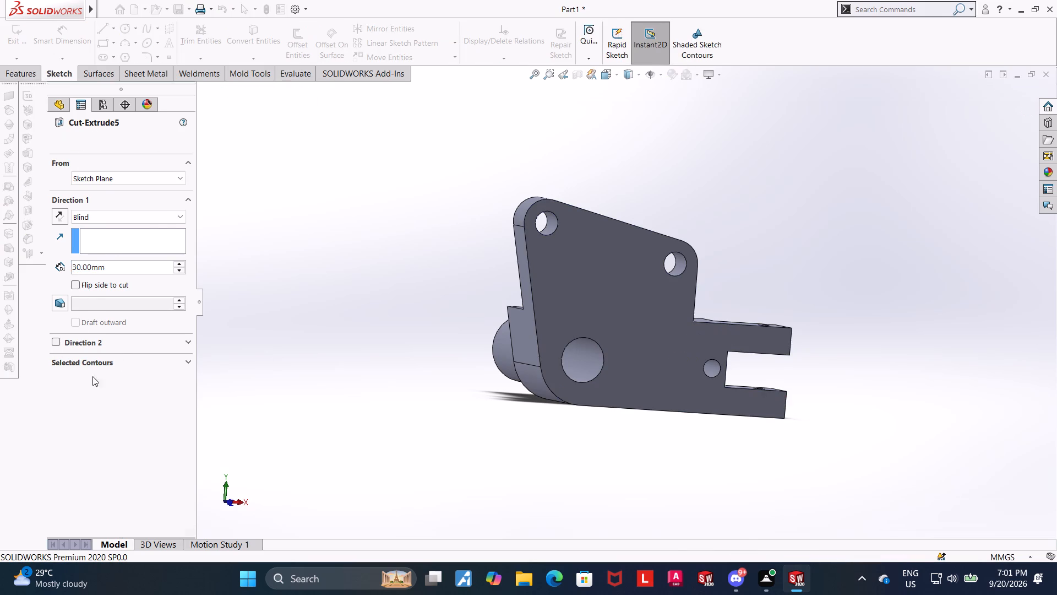
# Reopen the 6 mm hole's sketch to check its placement and cut direction from several sides, leaving it unedited.
pyautogui.click(51, 350)
pyautogui.click(84, 358)
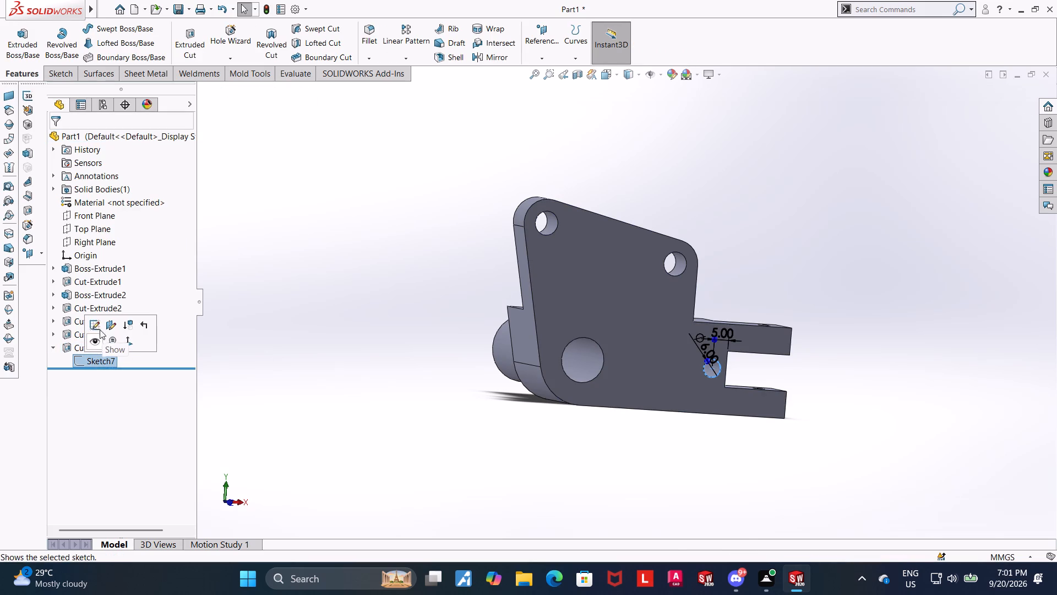
pyautogui.click(95, 326)
pyautogui.click(108, 358)
pyautogui.click(134, 340)
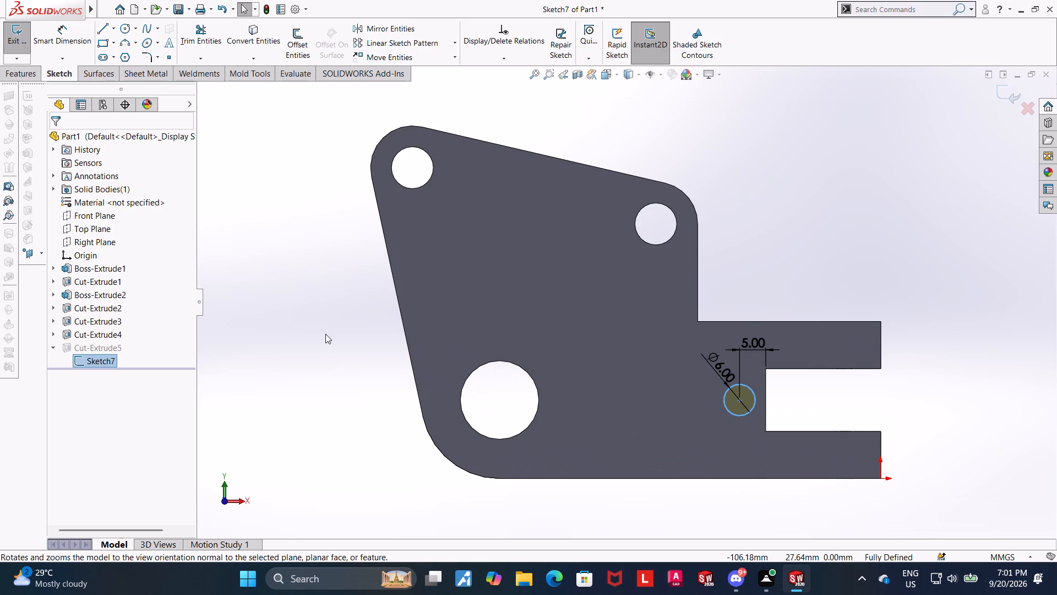
pyautogui.scroll(2, 789, 337)
pyautogui.moveTo(814, 272); pyautogui.dragTo(743, 430, button='middle')
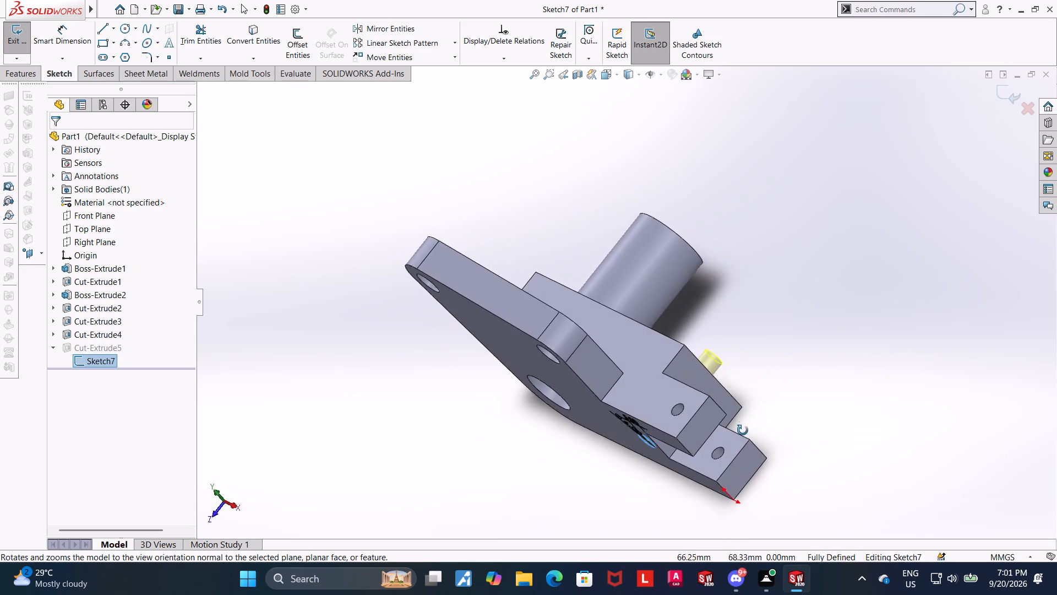
pyautogui.moveTo(743, 430); pyautogui.dragTo(799, 350, button='middle')
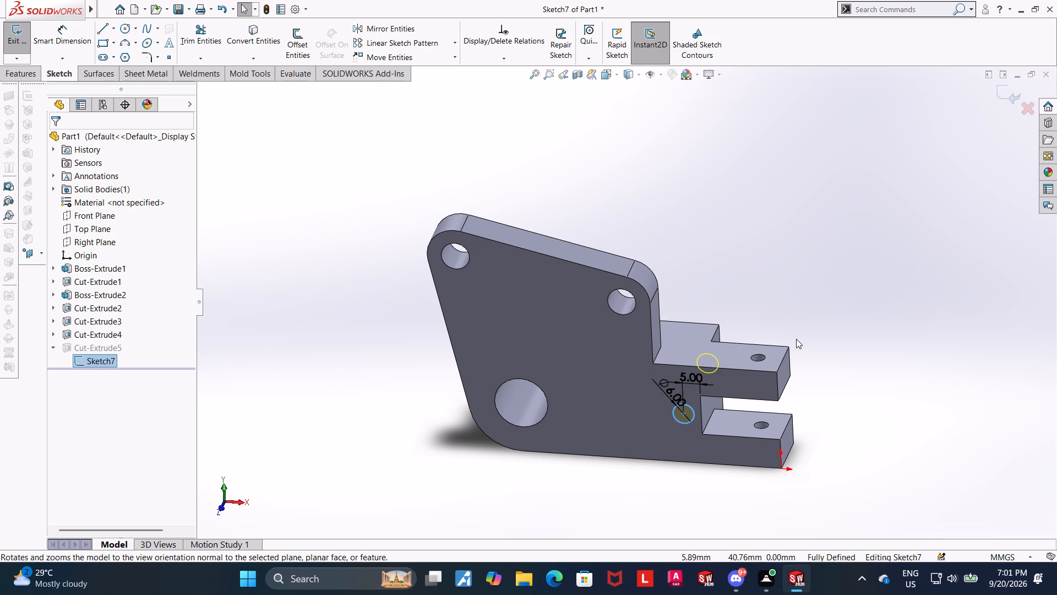
pyautogui.moveTo(910, 356); pyautogui.dragTo(803, 331, button='middle')
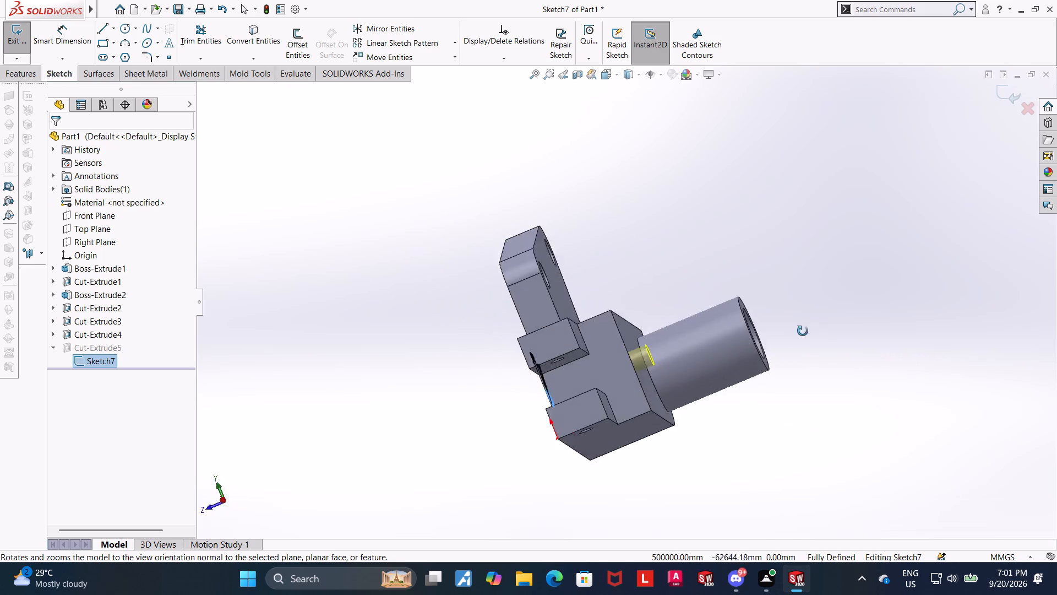
pyautogui.moveTo(803, 331); pyautogui.dragTo(843, 359, button='middle')
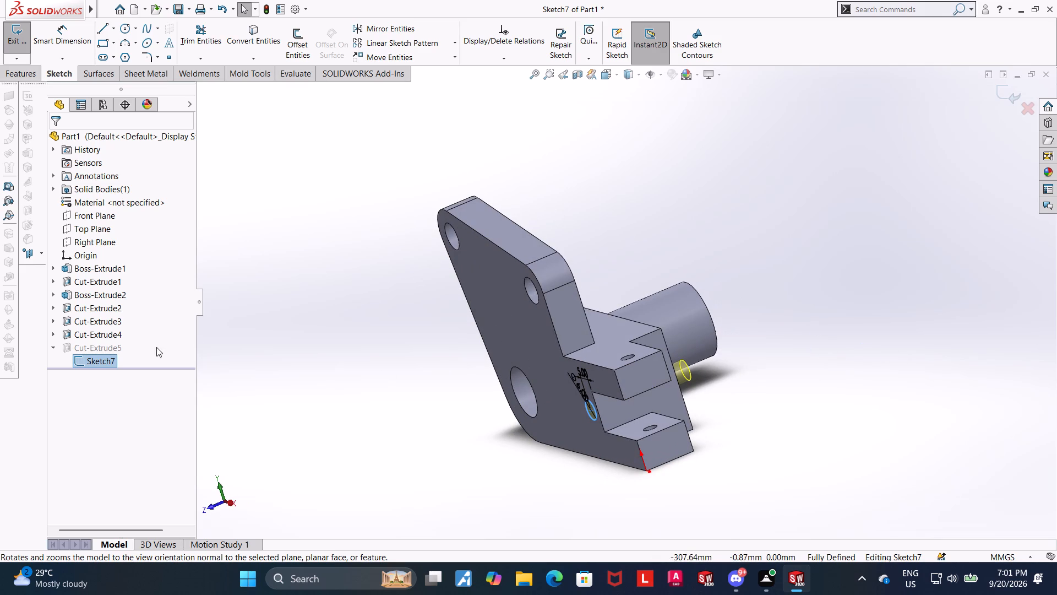
pyautogui.click(1010, 89)
pyautogui.click(892, 290)
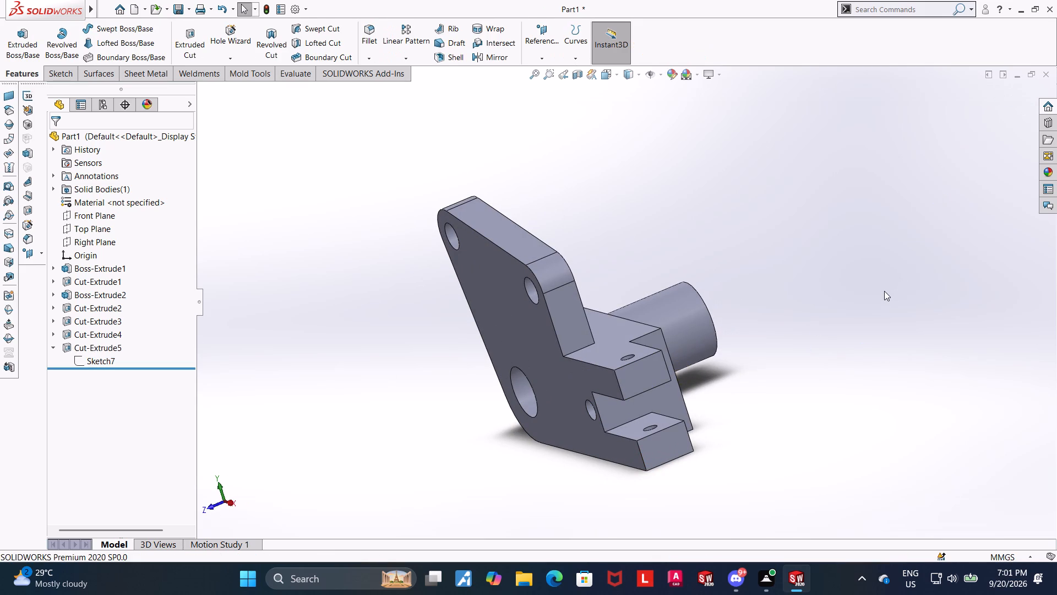
pyautogui.moveTo(891, 309); pyautogui.dragTo(913, 305, button='middle')
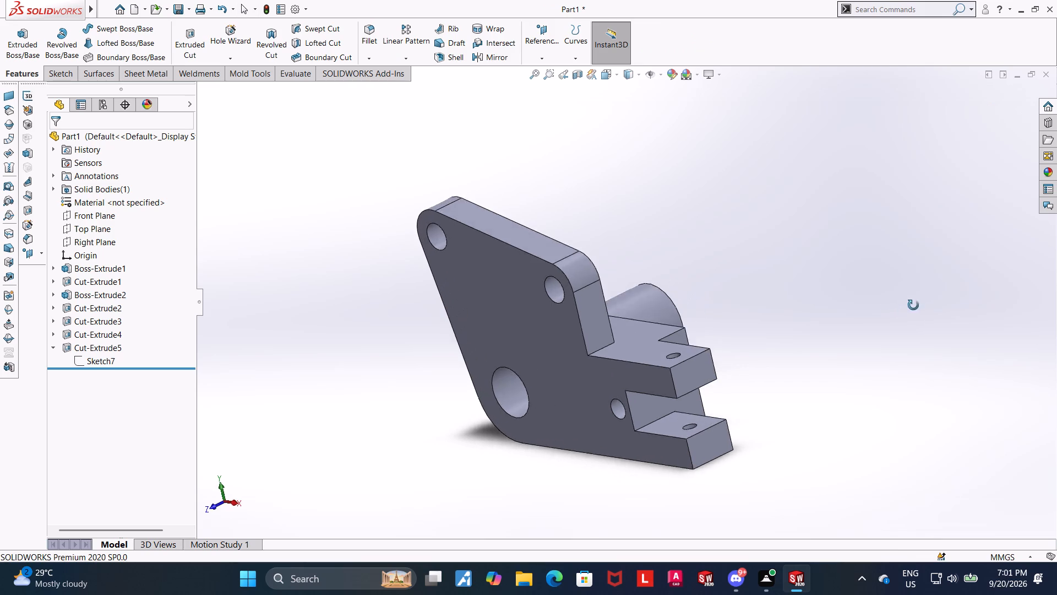
pyautogui.moveTo(913, 305); pyautogui.dragTo(928, 277, button='middle')
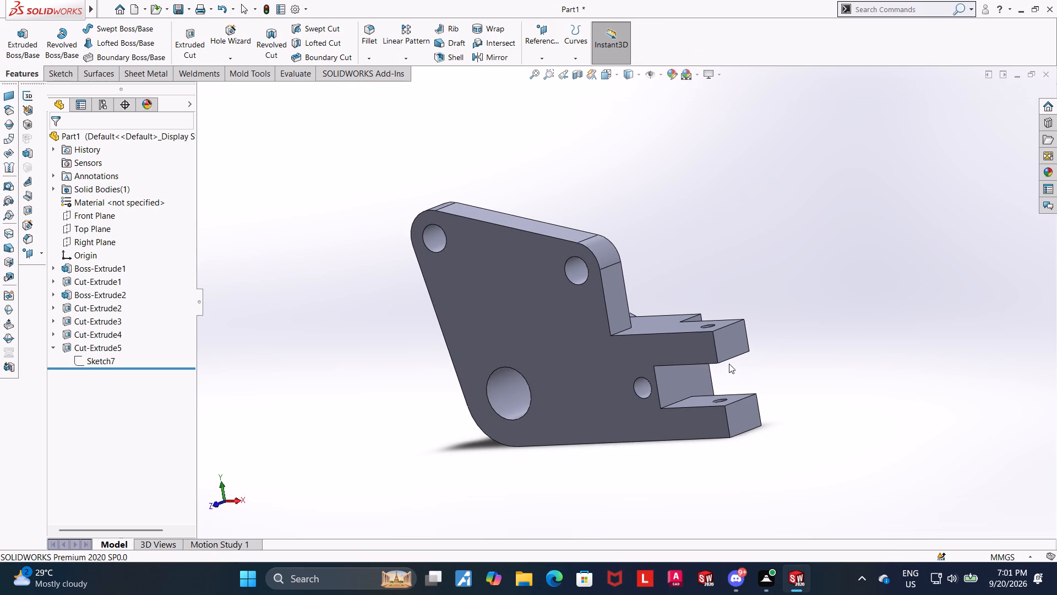
pyautogui.middleClick(771, 365)
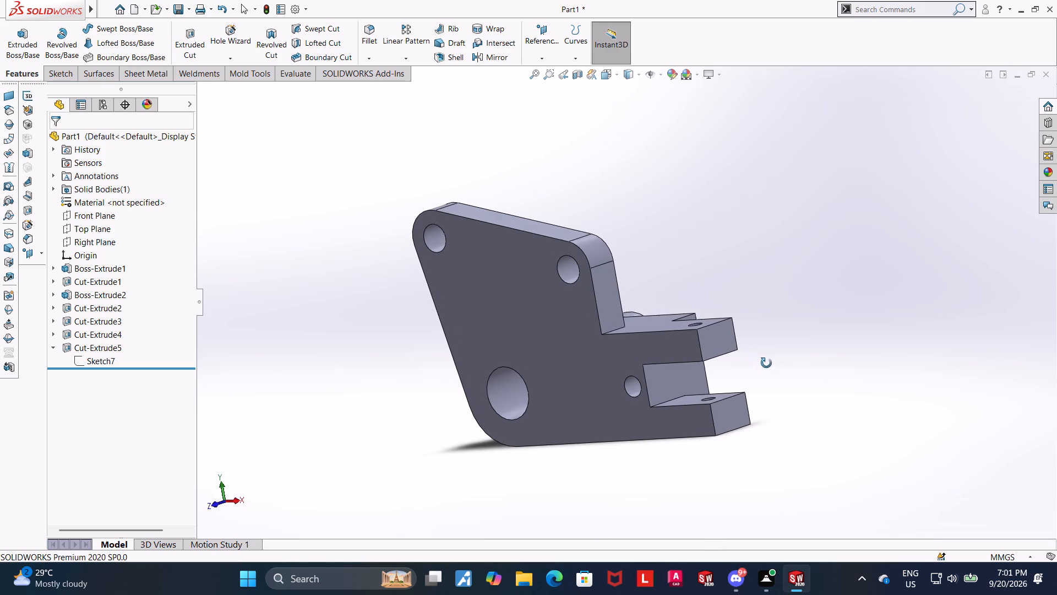
# Open a new sketch on the bracket's large flat face around the 6 mm cross hole.
pyautogui.moveTo(774, 358); pyautogui.dragTo(787, 353, button='middle')
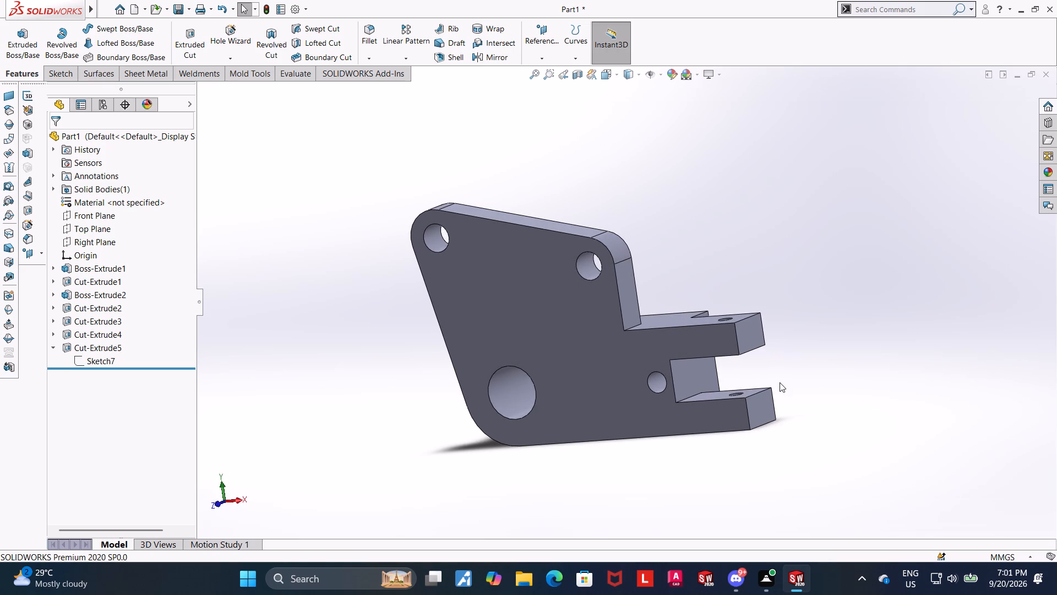
pyautogui.scroll(-1, 775, 377)
pyautogui.moveTo(784, 369); pyautogui.dragTo(740, 384, button='middle')
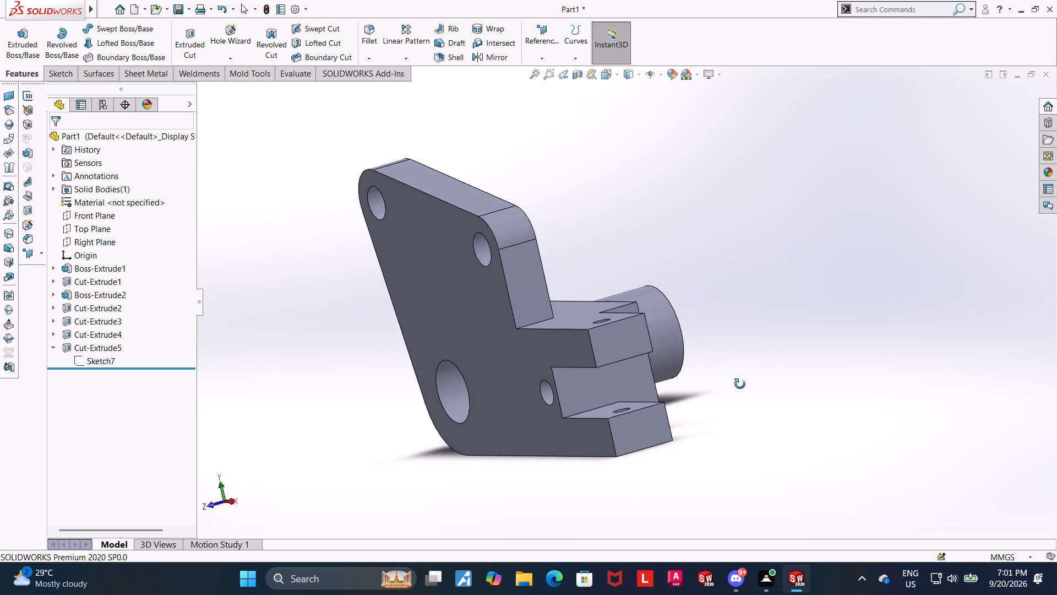
pyautogui.moveTo(740, 384); pyautogui.dragTo(815, 368, button='middle')
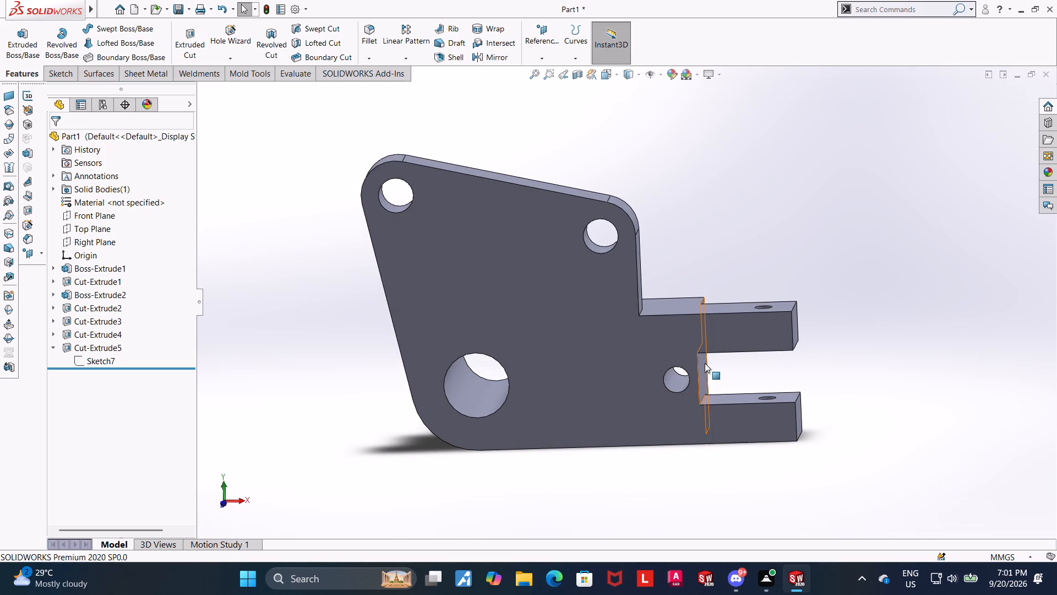
pyautogui.click(52, 343)
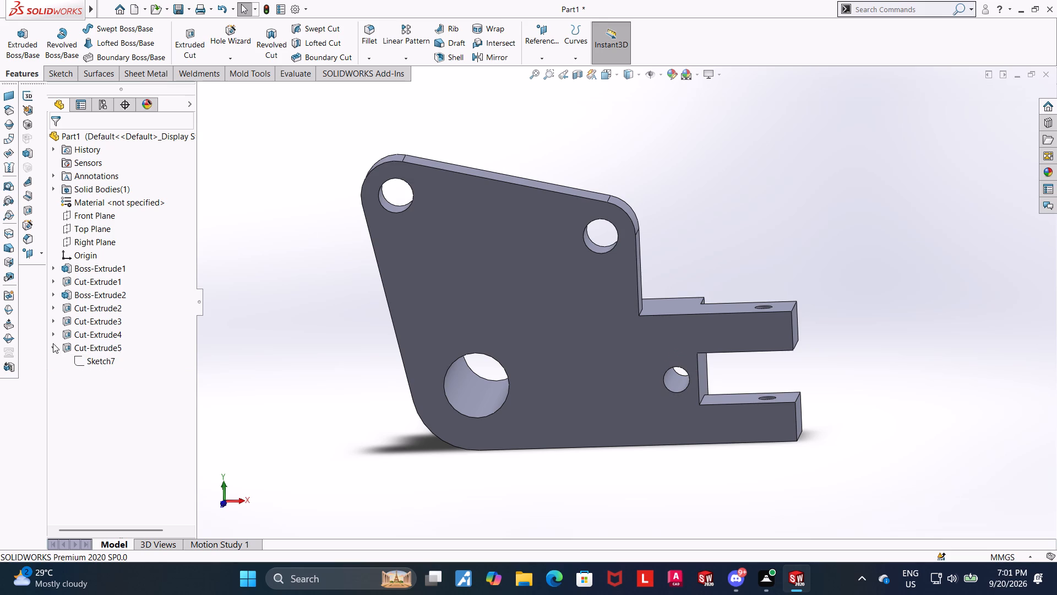
pyautogui.click(657, 345)
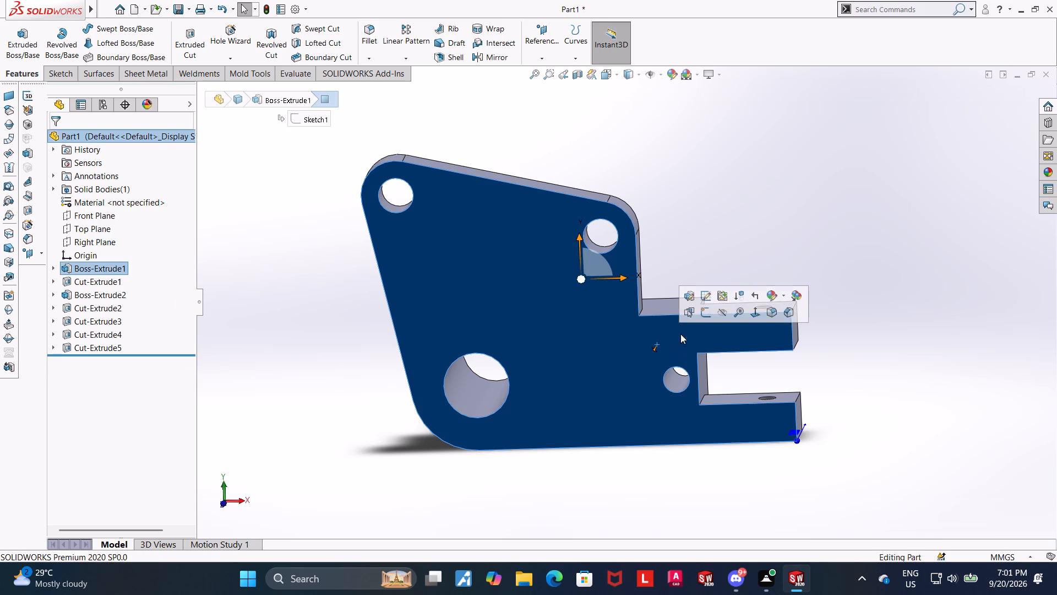
pyautogui.click(702, 316)
pyautogui.click(106, 365)
pyautogui.click(134, 348)
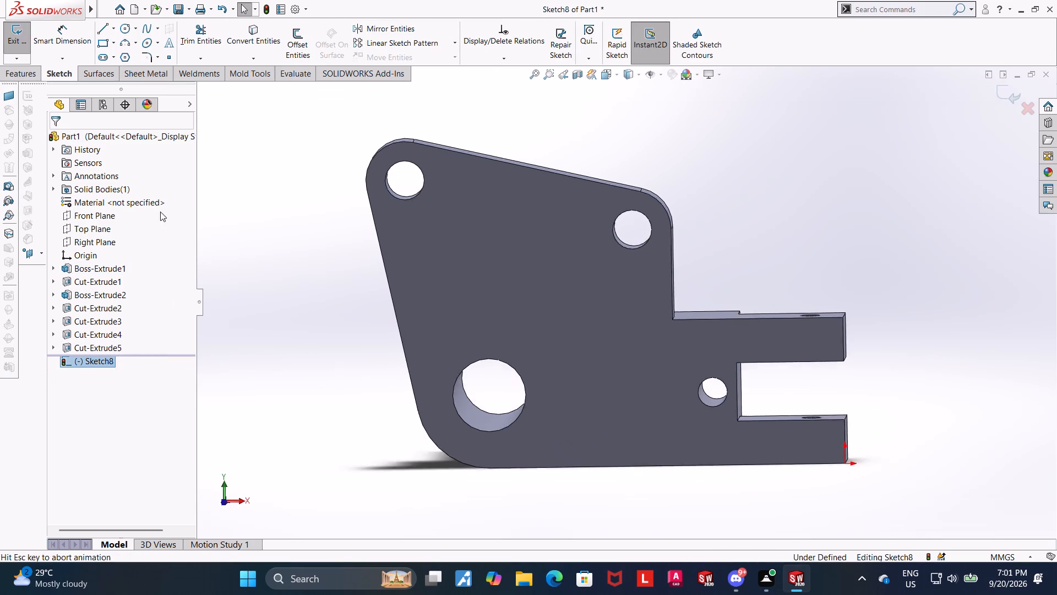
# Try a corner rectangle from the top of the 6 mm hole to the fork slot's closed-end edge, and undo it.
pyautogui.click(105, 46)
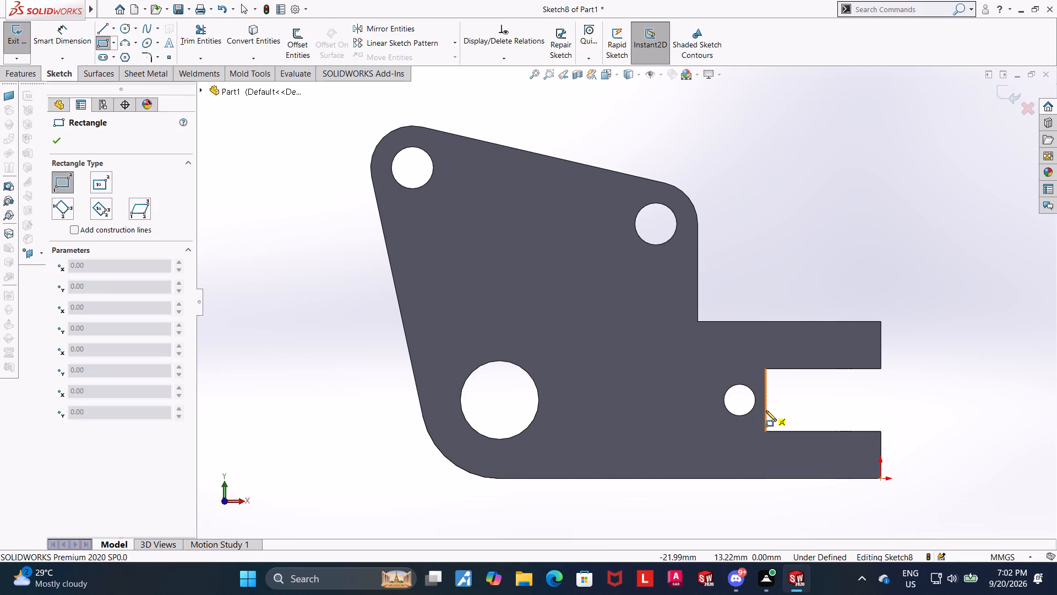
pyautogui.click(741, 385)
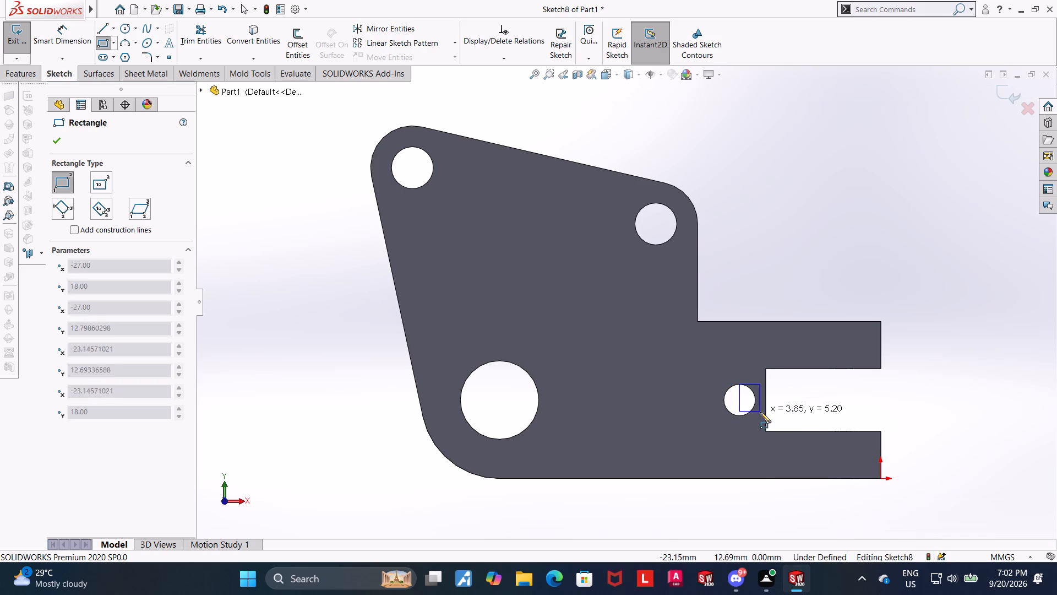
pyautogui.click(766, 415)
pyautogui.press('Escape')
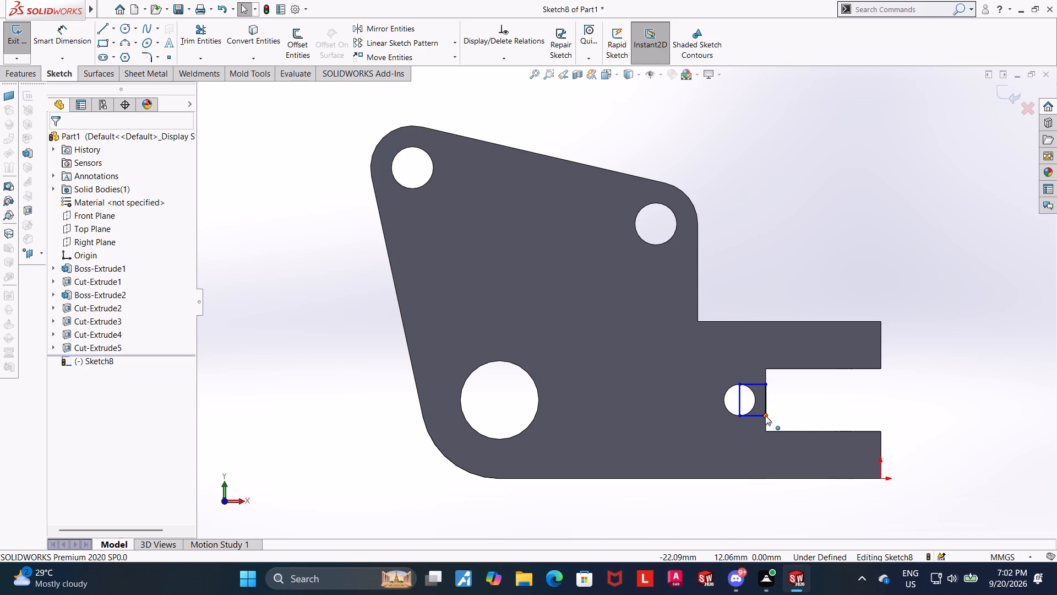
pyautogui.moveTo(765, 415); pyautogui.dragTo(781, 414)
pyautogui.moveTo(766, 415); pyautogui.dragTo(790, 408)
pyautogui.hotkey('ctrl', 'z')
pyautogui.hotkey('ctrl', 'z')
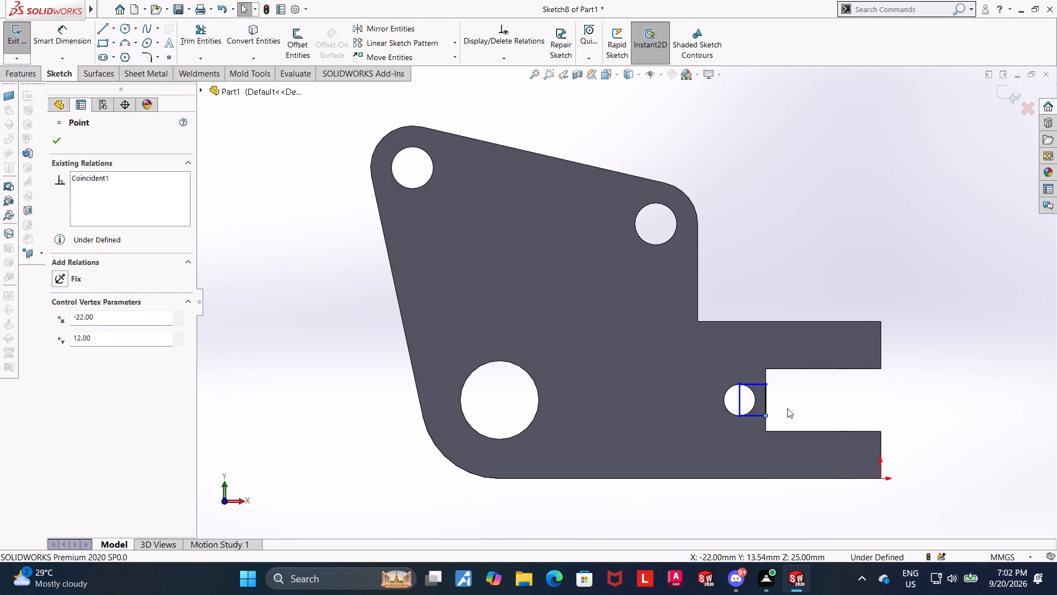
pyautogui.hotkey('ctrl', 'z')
# Draw a corner rectangle about 6 mm high from the top of the 6 mm hole to just past the slot's closed-end edge.
pyautogui.click(110, 40)
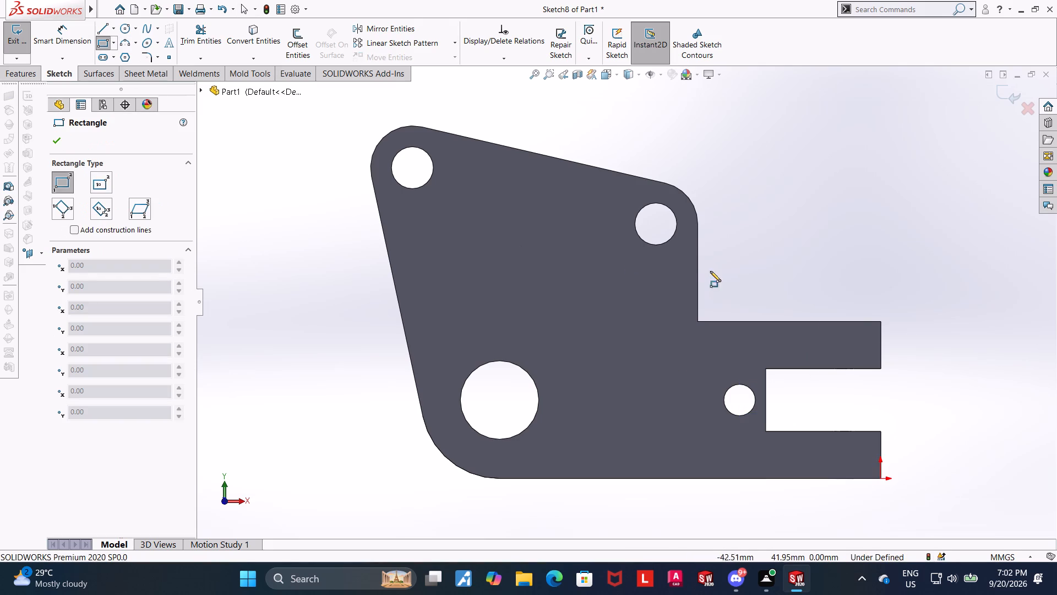
pyautogui.click(740, 383)
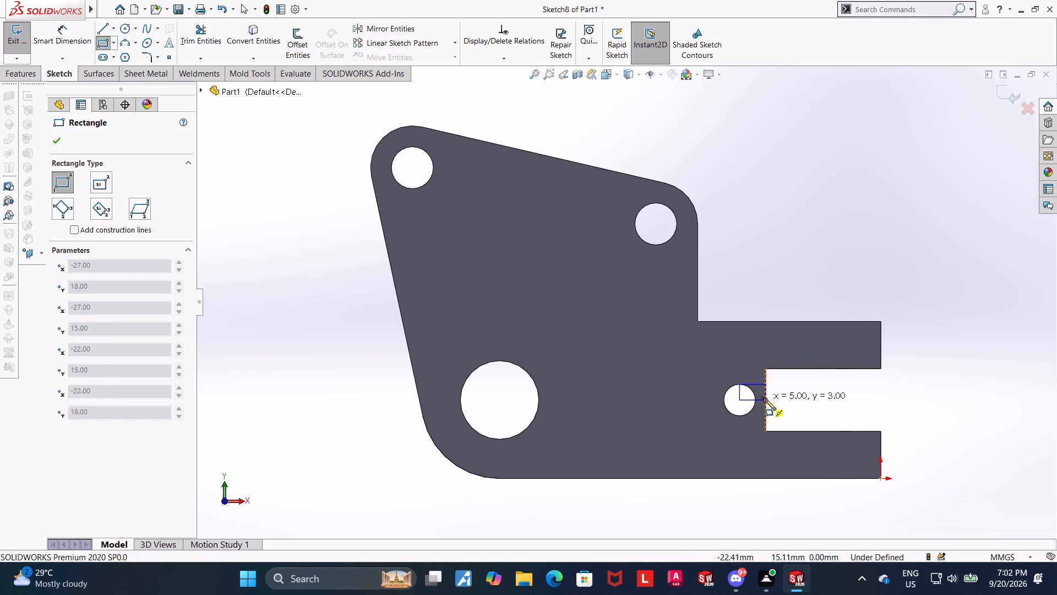
pyautogui.click(777, 413)
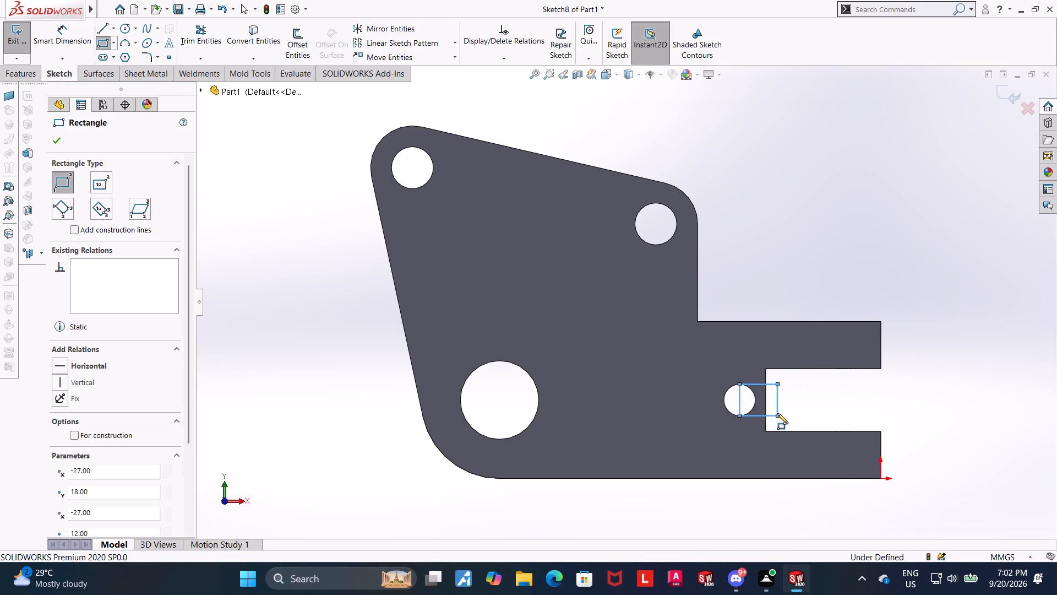
pyautogui.press('Escape')
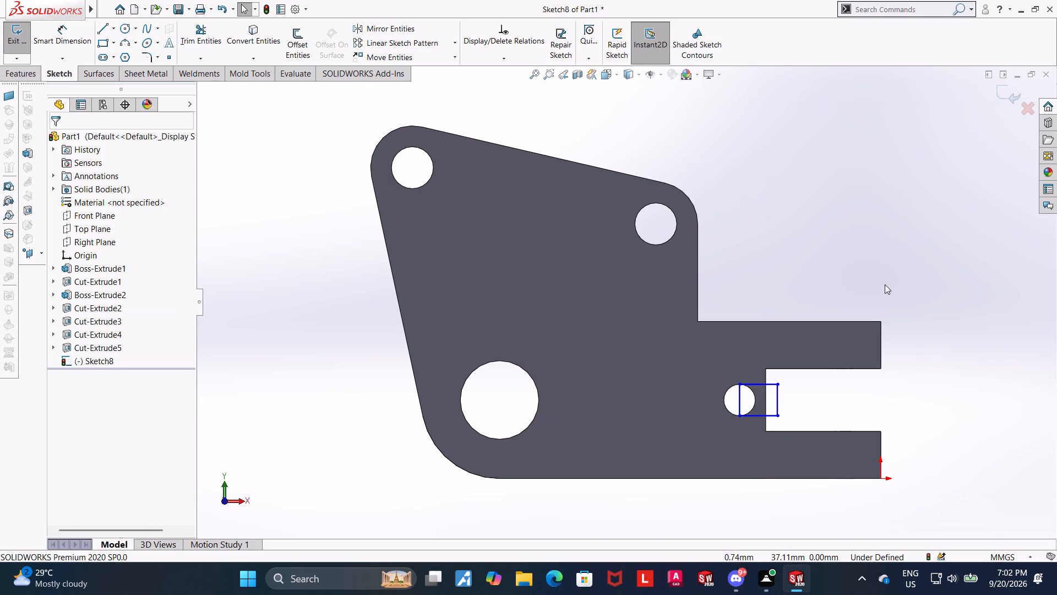
pyautogui.press('Escape')
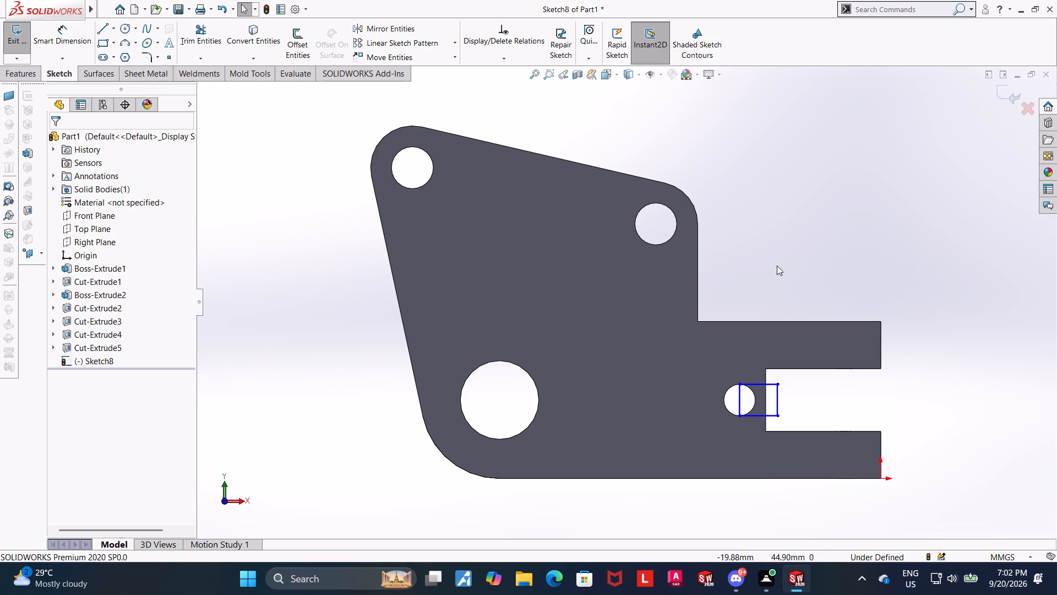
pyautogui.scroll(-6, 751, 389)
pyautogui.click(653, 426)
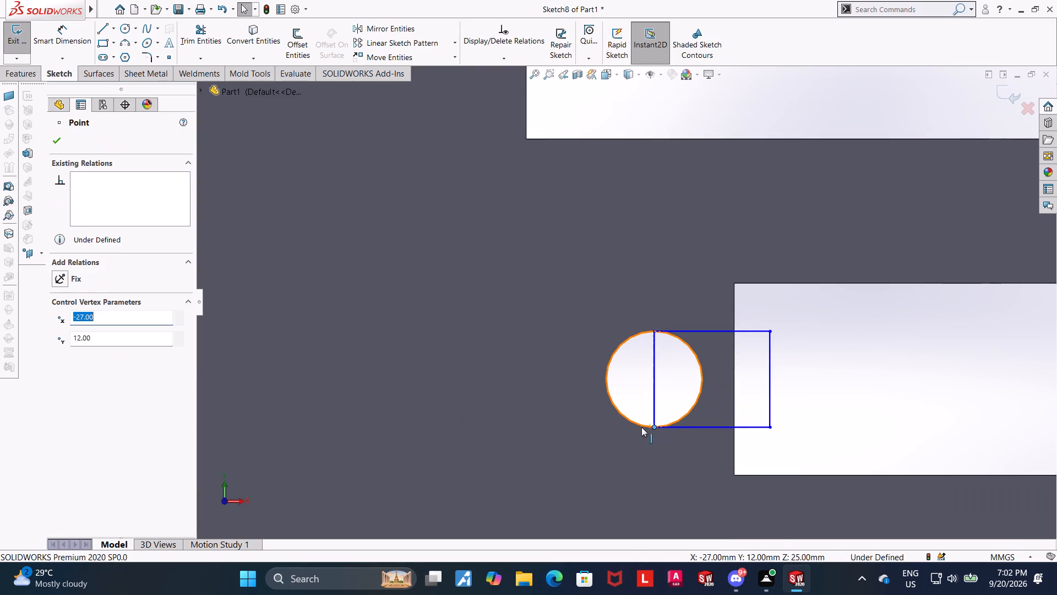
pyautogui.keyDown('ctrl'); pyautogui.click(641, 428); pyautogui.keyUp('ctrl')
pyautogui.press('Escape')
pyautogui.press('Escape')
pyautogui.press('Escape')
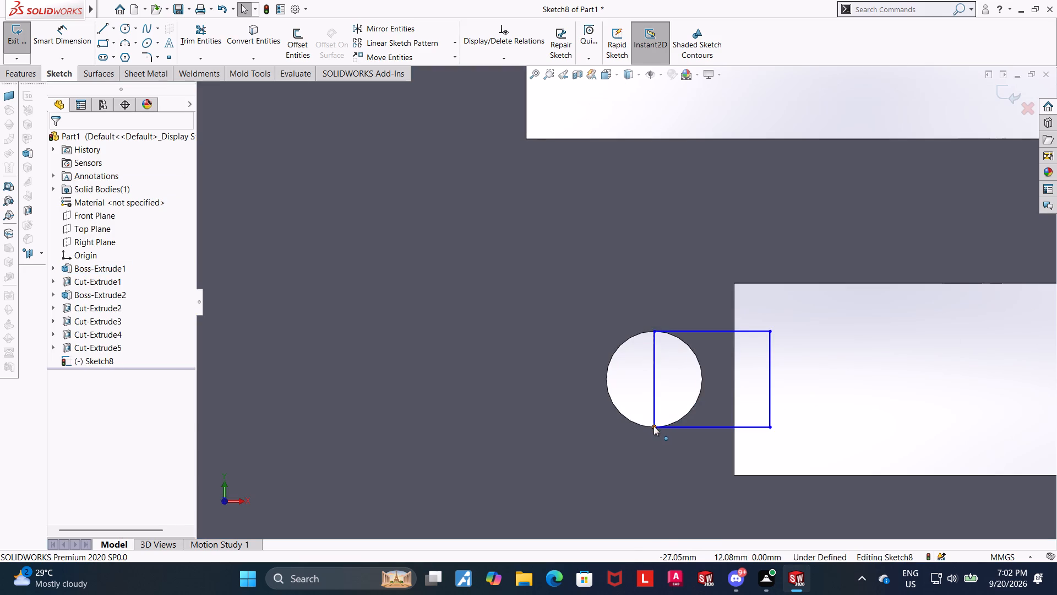
# Make the rectangle's lower and upper hole-side corners coincident with the 6 mm hole's circular edge, and exit the sketch.
pyautogui.click(653, 426)
pyautogui.keyDown('ctrl'); pyautogui.click(630, 422); pyautogui.keyUp('ctrl')
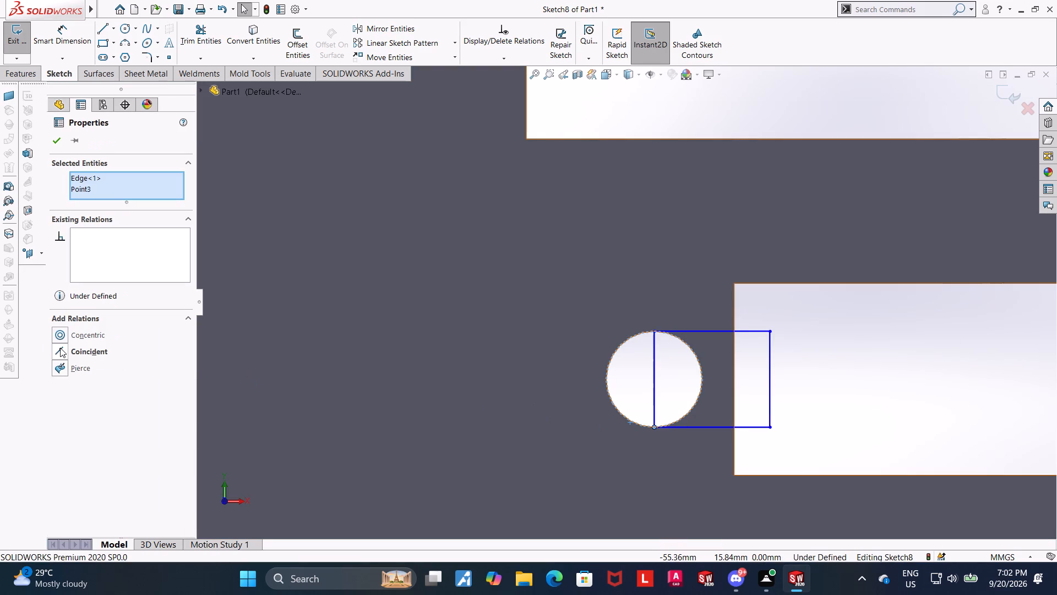
pyautogui.click(60, 348)
pyautogui.click(58, 143)
pyautogui.press('Escape')
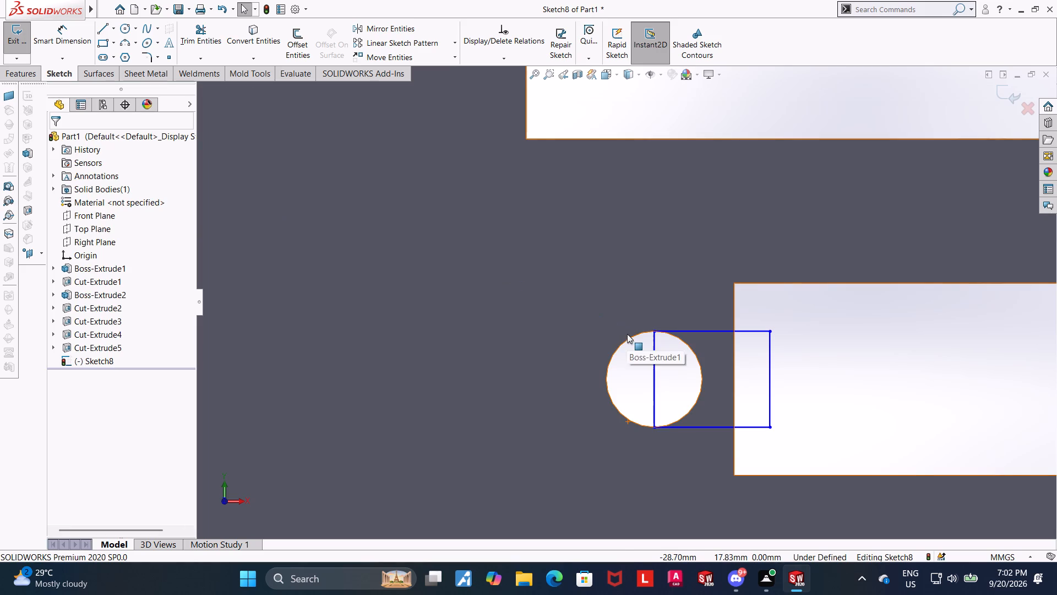
pyautogui.click(631, 337)
pyautogui.keyDown('ctrl'); pyautogui.click(654, 331); pyautogui.keyUp('ctrl')
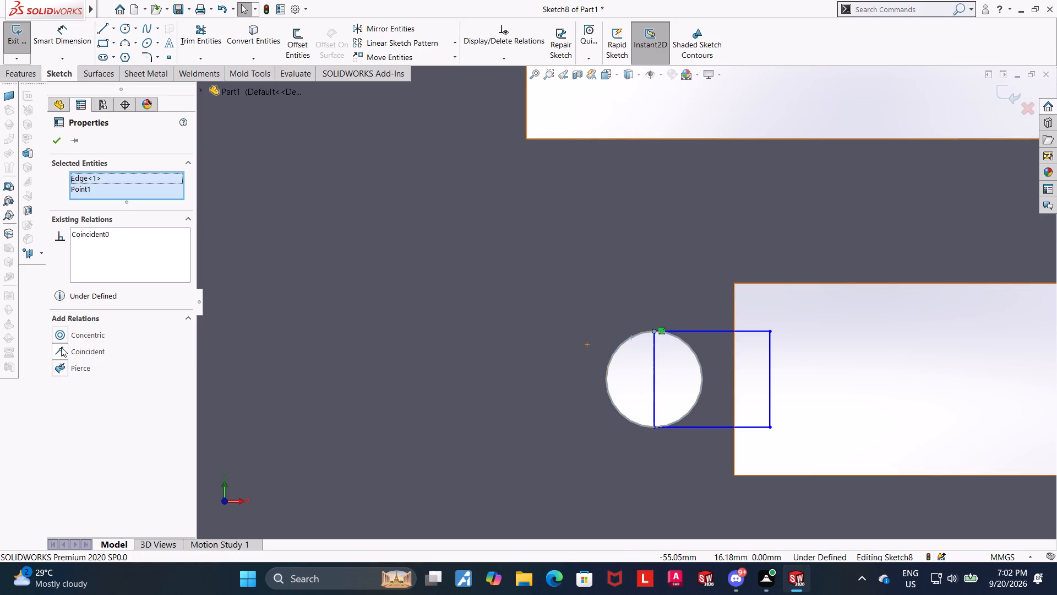
pyautogui.click(61, 347)
pyautogui.click(62, 136)
pyautogui.press('Escape')
pyautogui.press('Escape')
pyautogui.press('Escape')
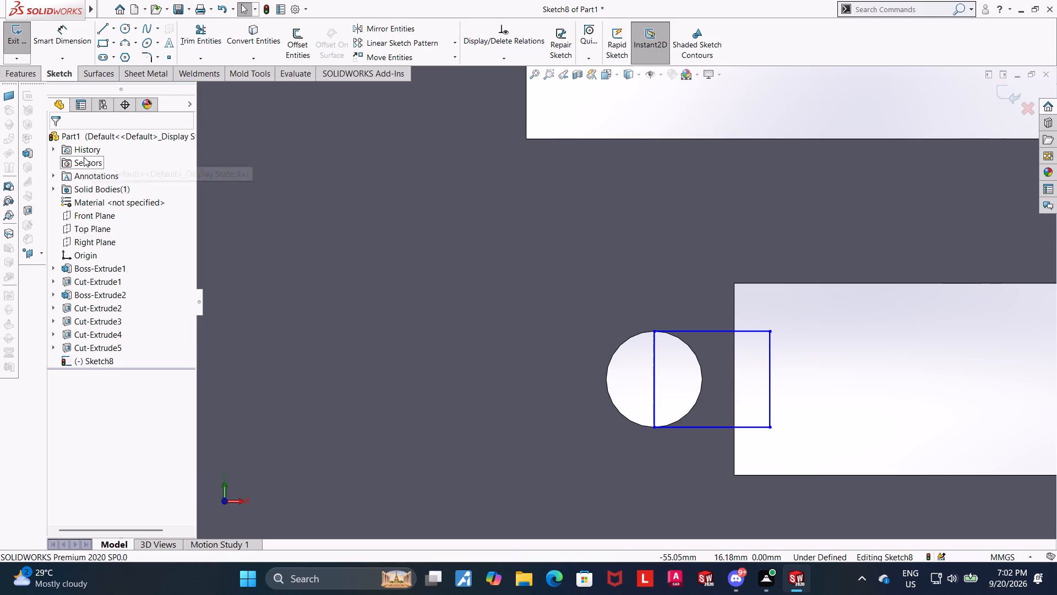
pyautogui.click(995, 89)
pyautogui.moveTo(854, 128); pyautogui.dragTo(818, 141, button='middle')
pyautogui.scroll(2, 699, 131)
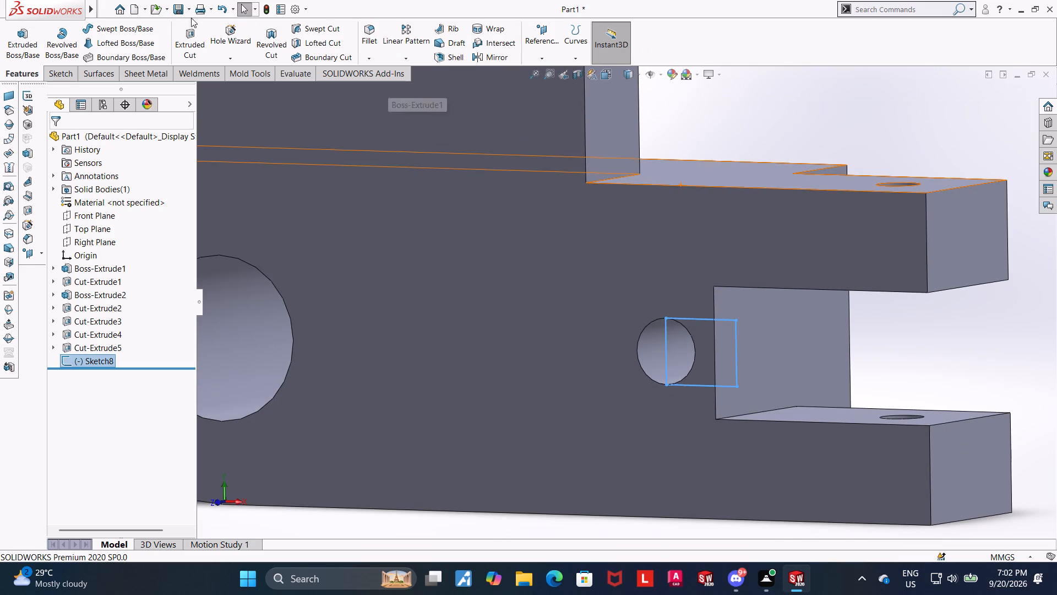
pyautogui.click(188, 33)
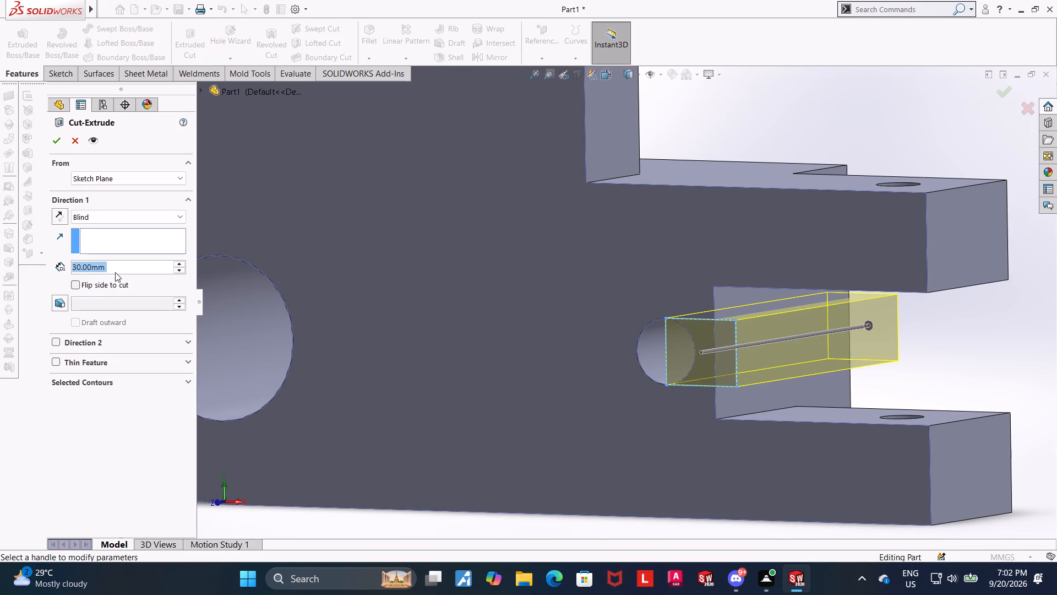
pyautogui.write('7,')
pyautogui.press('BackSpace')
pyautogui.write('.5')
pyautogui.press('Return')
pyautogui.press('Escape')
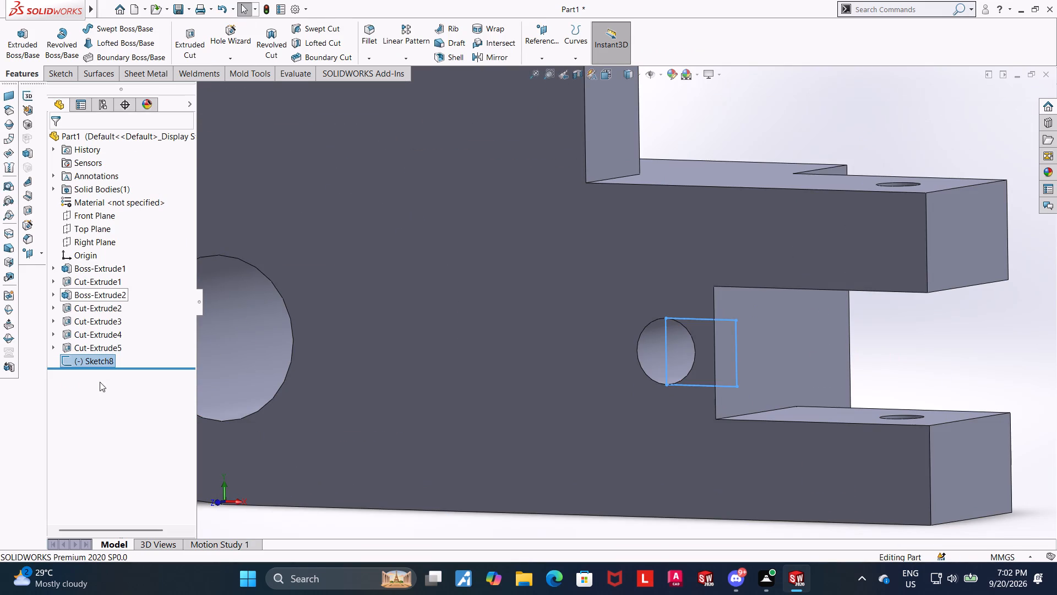
# Cut-extrude the rectangle Blind 7.5 mm to open the 6 mm hole into the fork slot.
pyautogui.click(179, 34)
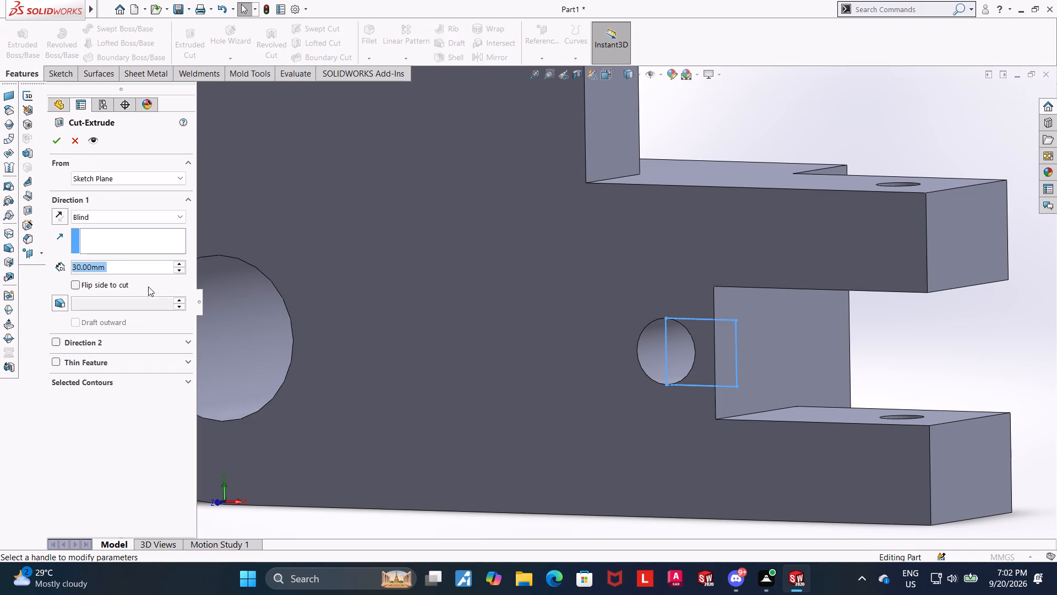
pyautogui.write('7.5')
pyautogui.press('Return')
pyautogui.click(59, 132)
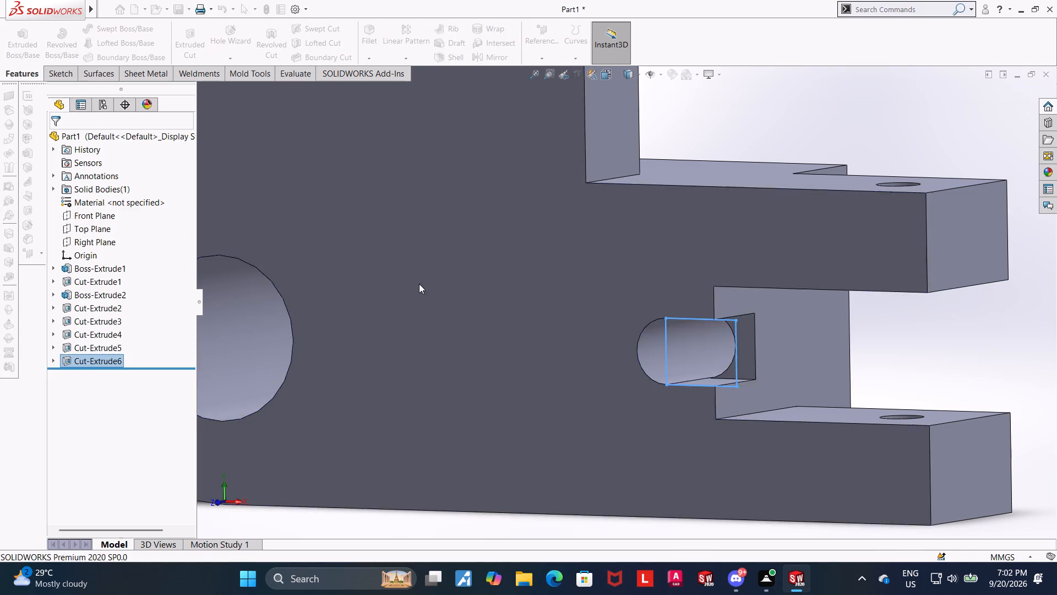
# Examine the new 7.5 mm deep recess between the hole and fork slot from several sides, and highlight its sketch.
pyautogui.scroll(4, 556, 296)
pyautogui.click(821, 328)
pyautogui.moveTo(813, 316); pyautogui.dragTo(737, 349, button='middle')
pyautogui.scroll(5, 751, 347)
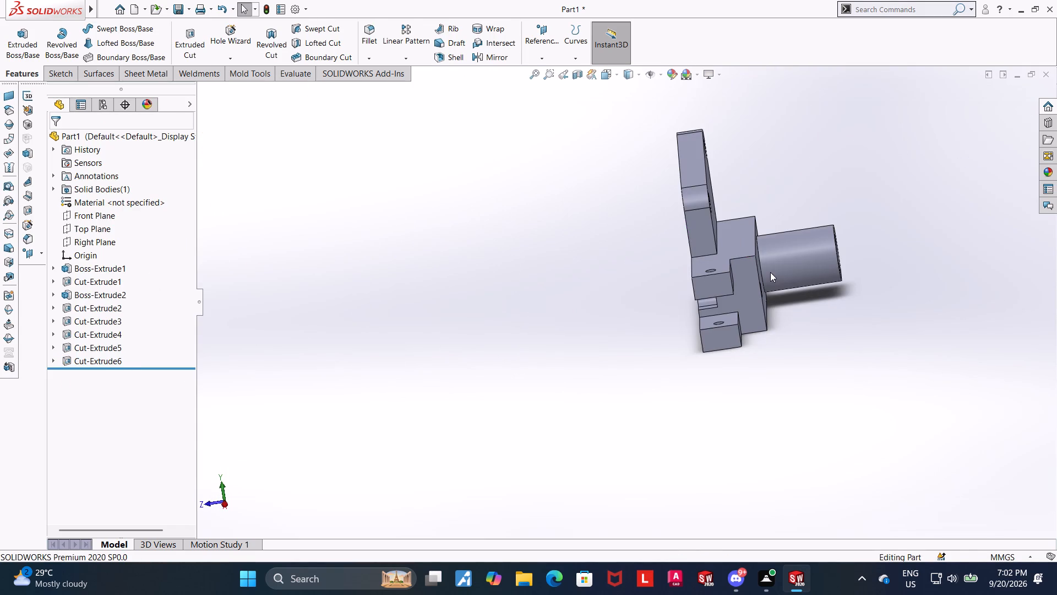
pyautogui.scroll(-3, 770, 272)
pyautogui.scroll(-2, 706, 275)
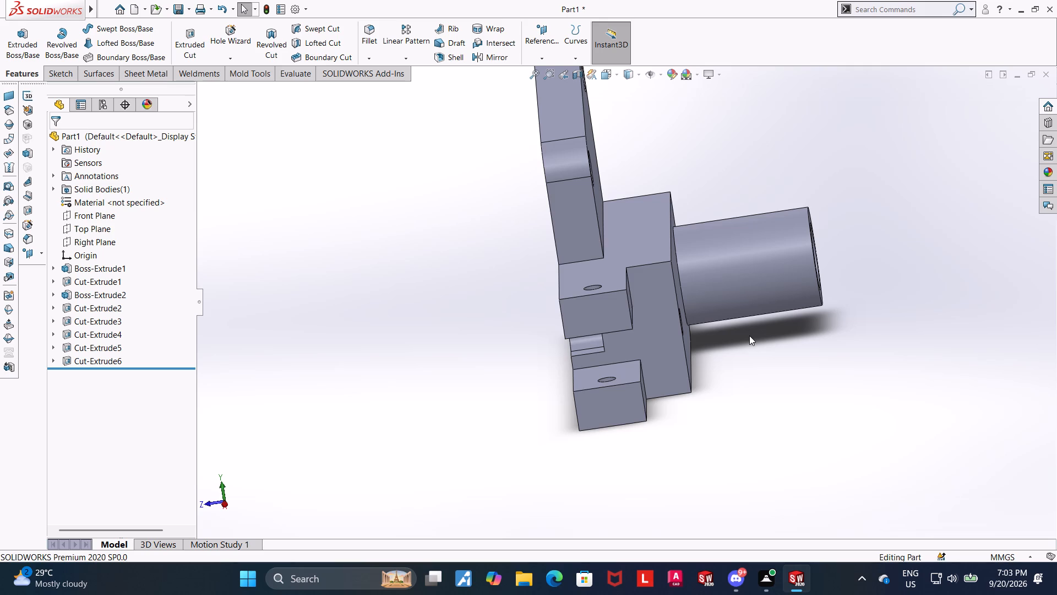
pyautogui.moveTo(747, 368); pyautogui.dragTo(745, 357, button='middle')
pyautogui.scroll(-1, 744, 354)
pyautogui.moveTo(707, 375); pyautogui.dragTo(721, 360, button='middle')
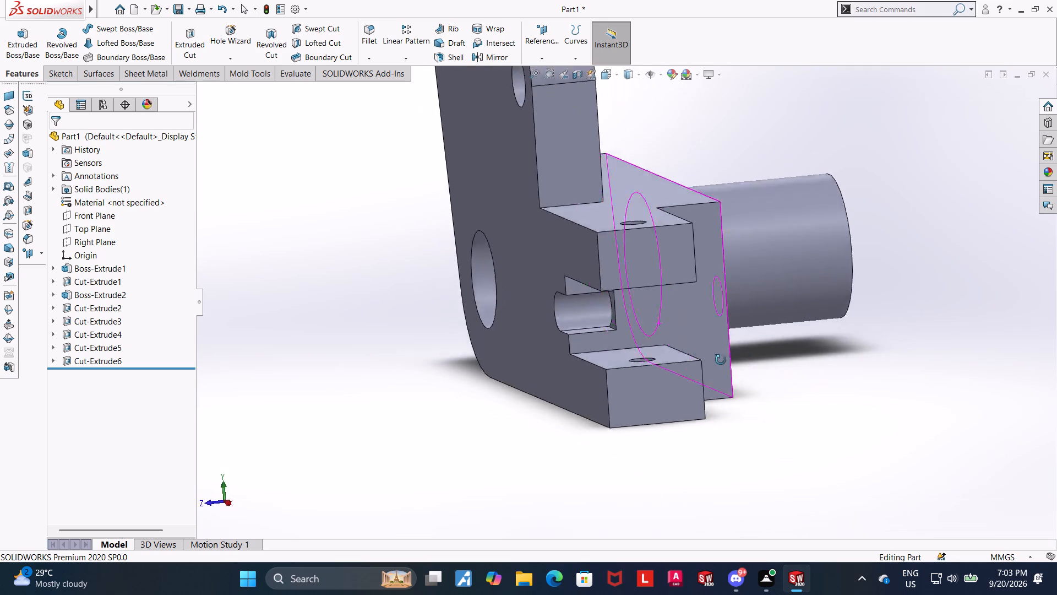
pyautogui.moveTo(721, 360); pyautogui.dragTo(705, 346, button='middle')
pyautogui.moveTo(686, 368); pyautogui.dragTo(703, 375, button='middle')
pyautogui.scroll(-1, 717, 339)
pyautogui.middleClick(677, 371)
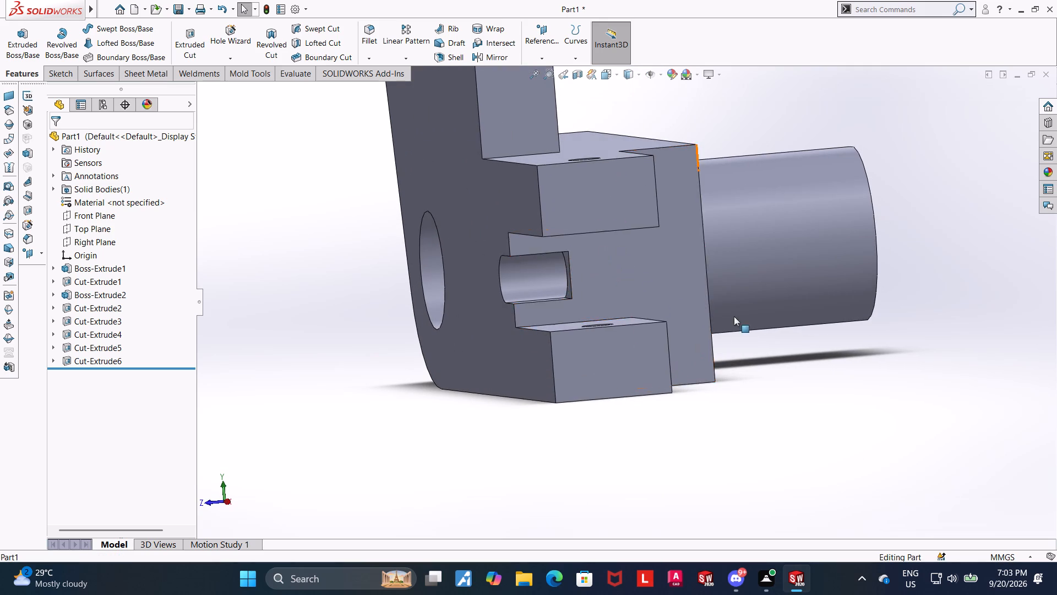
pyautogui.scroll(5, 744, 316)
pyautogui.middleClick(720, 337)
pyautogui.scroll(-3, 623, 283)
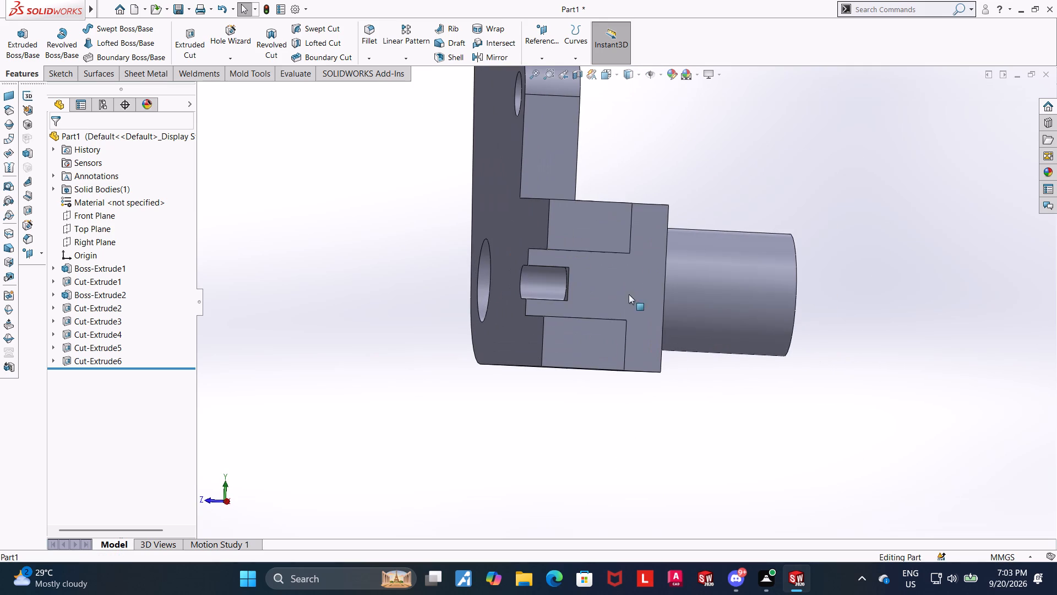
pyautogui.moveTo(678, 393); pyautogui.dragTo(714, 395, button='middle')
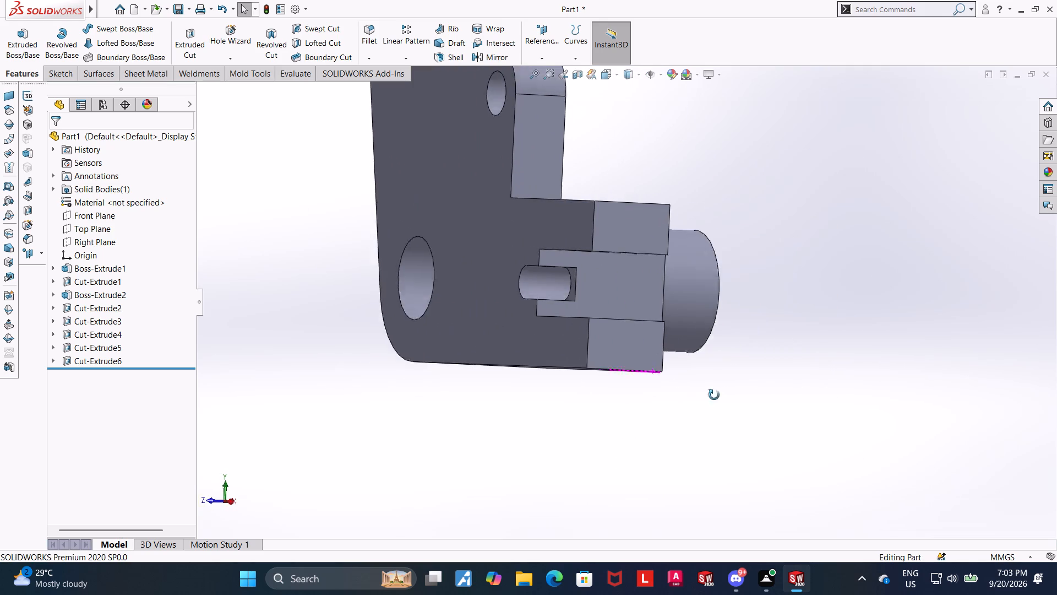
pyautogui.moveTo(714, 395); pyautogui.dragTo(673, 405, button='middle')
pyautogui.middleClick(700, 365)
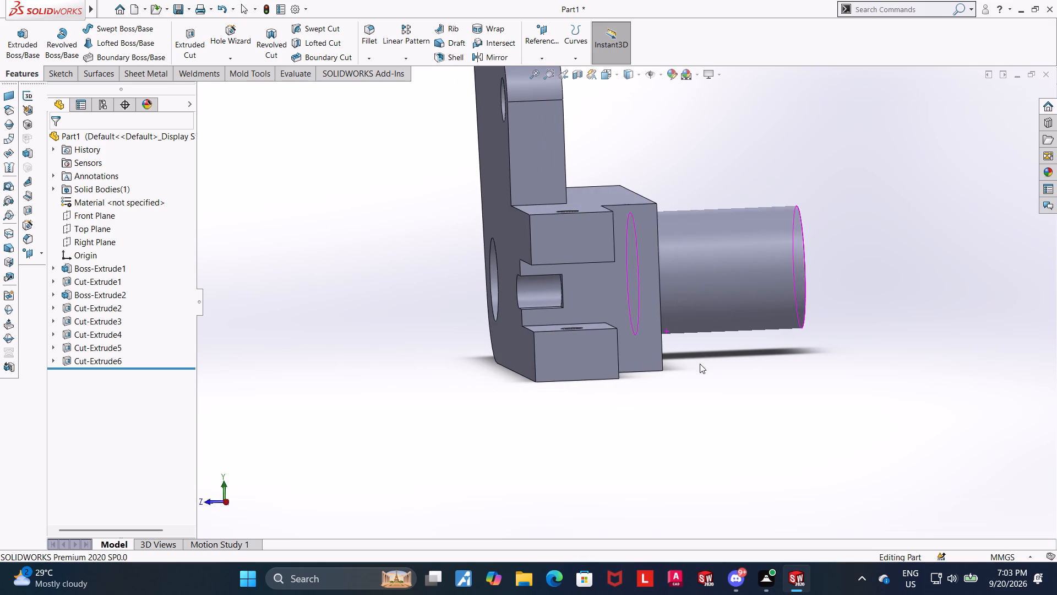
pyautogui.click(635, 296)
pyautogui.moveTo(771, 402); pyautogui.dragTo(734, 401, button='middle')
pyautogui.click(664, 420)
pyautogui.click(52, 360)
pyautogui.click(95, 375)
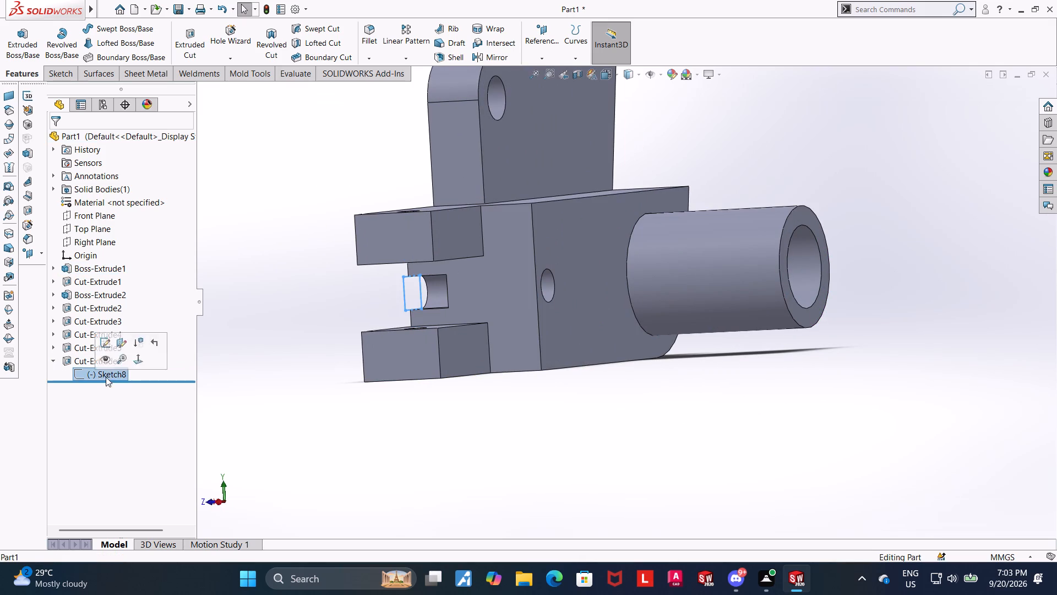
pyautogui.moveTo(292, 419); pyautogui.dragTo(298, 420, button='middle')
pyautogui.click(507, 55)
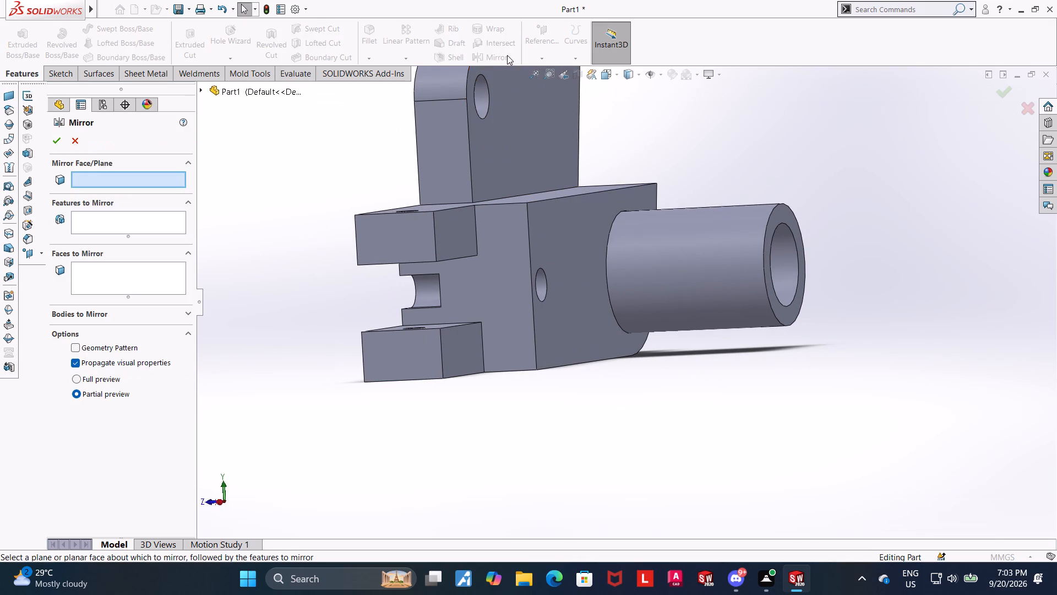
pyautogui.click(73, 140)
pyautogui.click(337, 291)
# On the block's boss-side face, sketch a corner rectangle about 8.5 by 6 mm from the 6 mm hole's top into the fork slot.
pyautogui.moveTo(312, 283); pyautogui.dragTo(348, 286, button='middle')
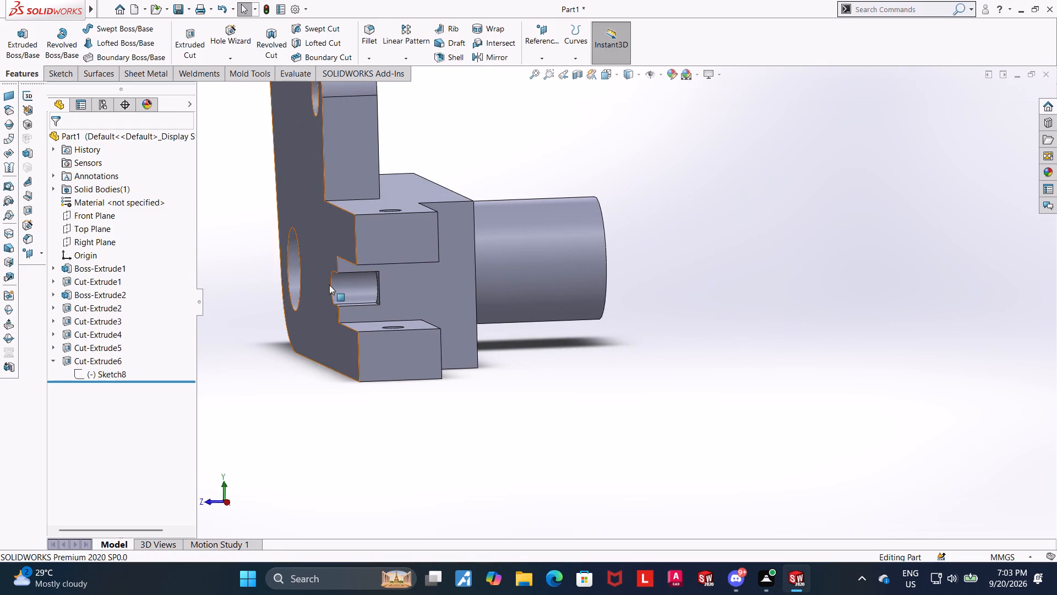
pyautogui.moveTo(571, 329); pyautogui.dragTo(544, 333, button='middle')
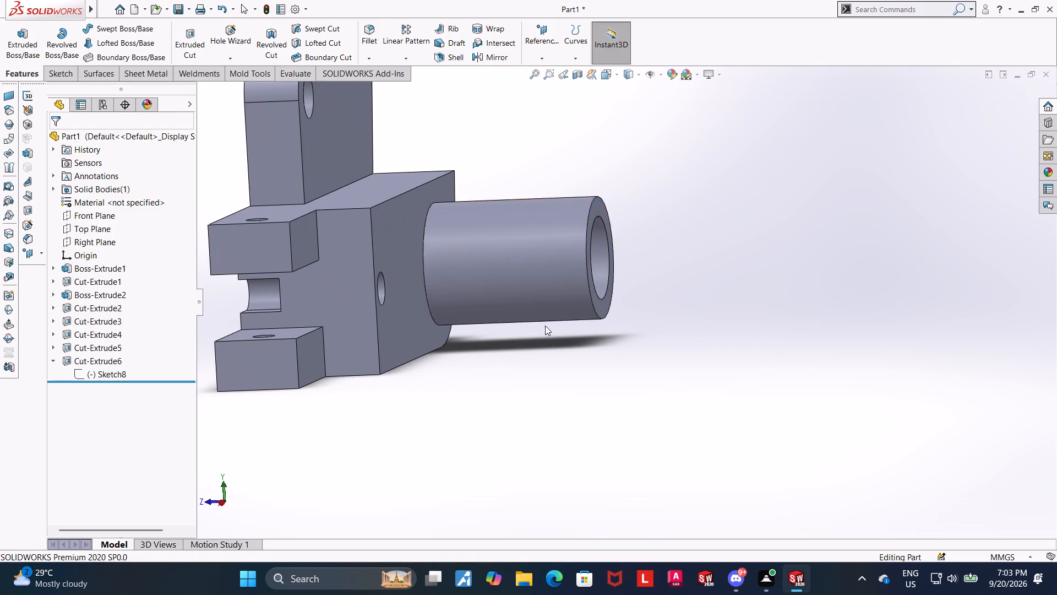
pyautogui.moveTo(462, 350); pyautogui.dragTo(477, 349, button='middle')
pyautogui.moveTo(482, 345); pyautogui.dragTo(473, 346, button='middle')
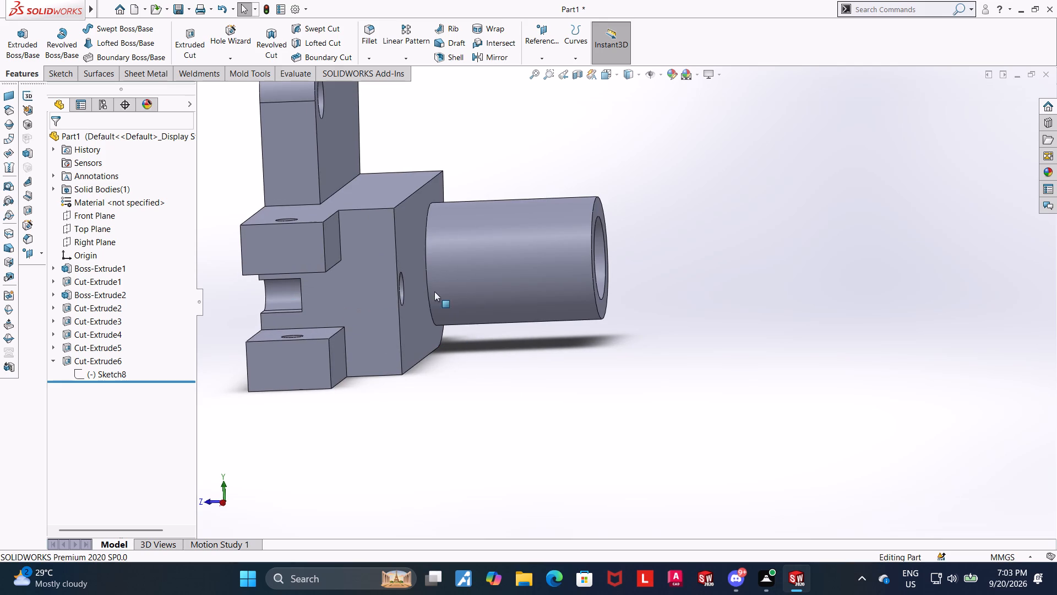
pyautogui.click(418, 309)
pyautogui.click(470, 280)
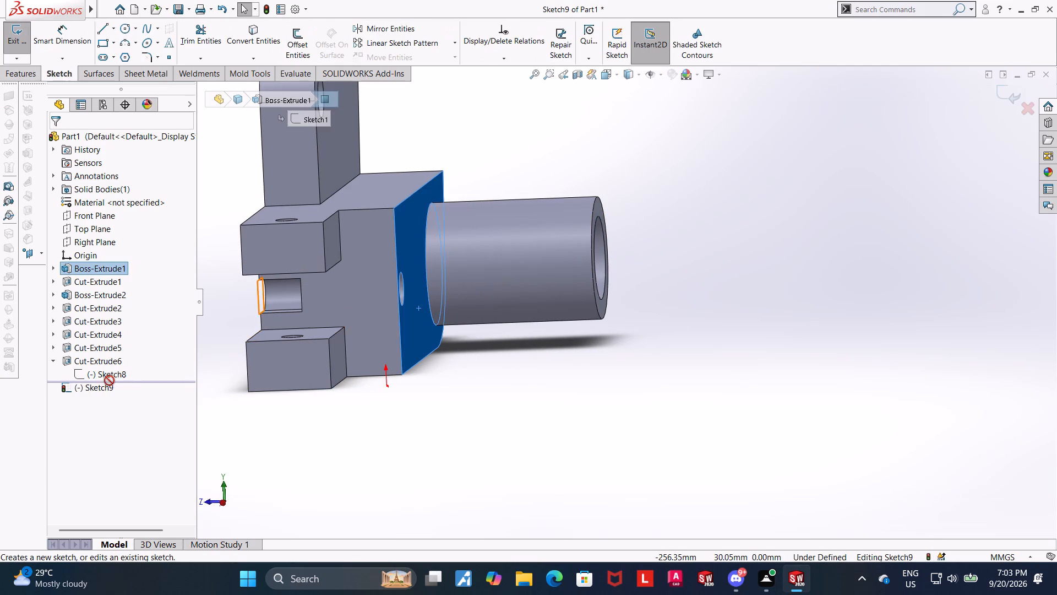
pyautogui.click(92, 393)
pyautogui.click(113, 375)
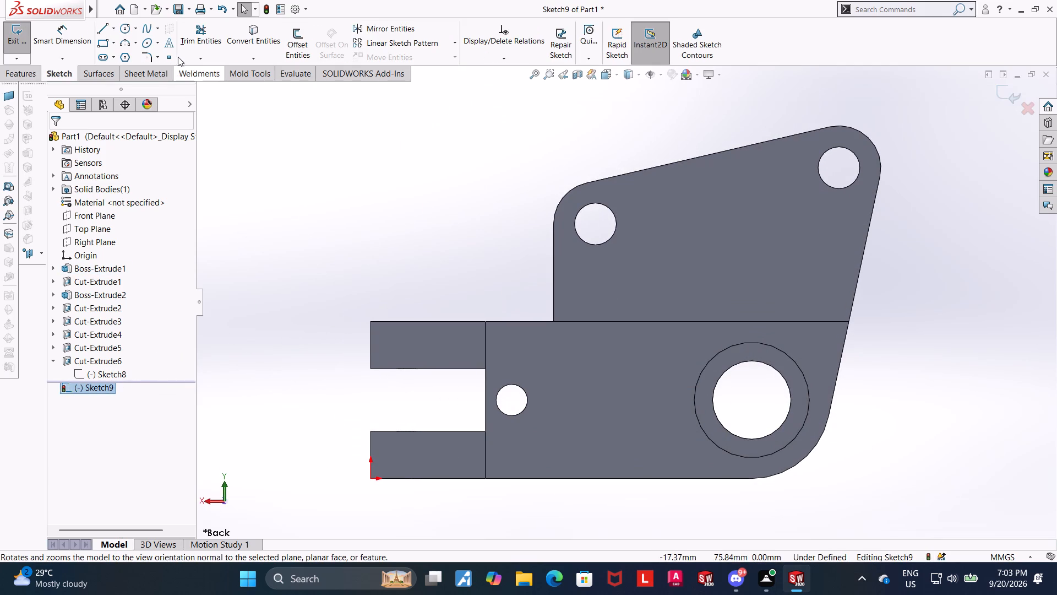
pyautogui.click(108, 40)
pyautogui.scroll(-4, 482, 342)
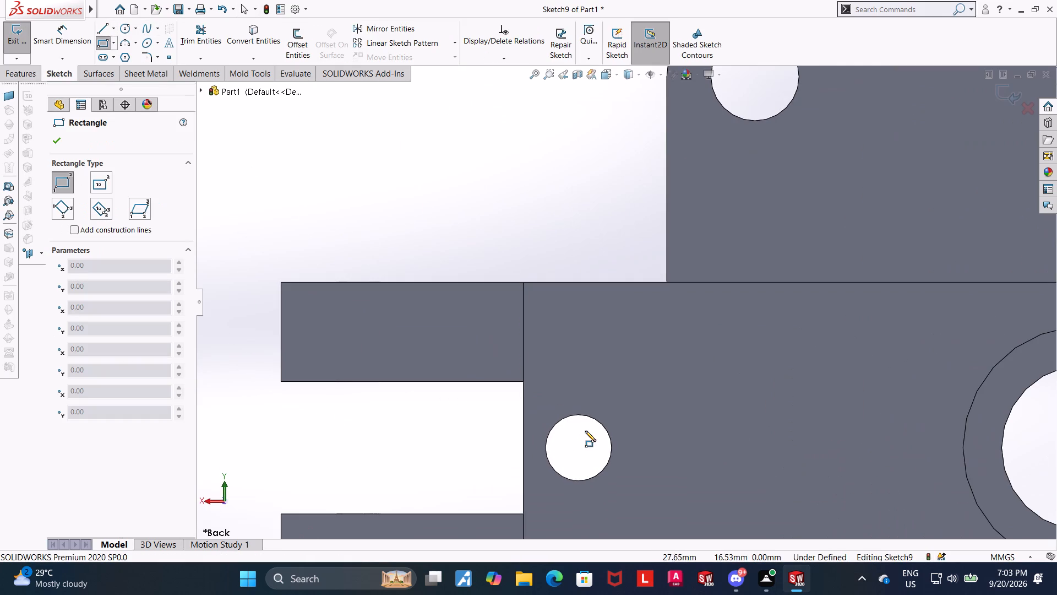
pyautogui.click(579, 414)
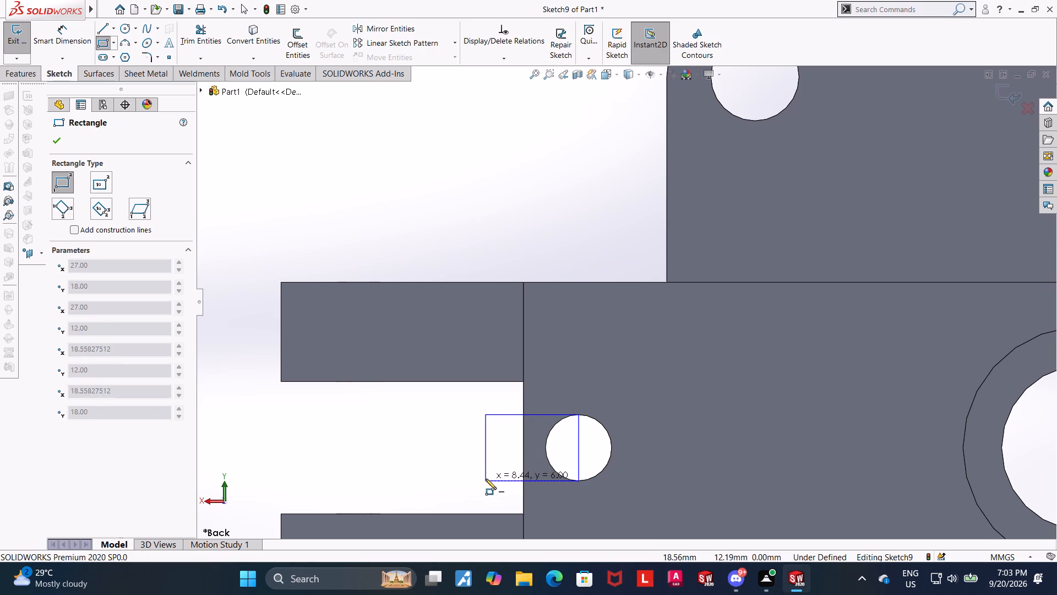
pyautogui.click(484, 479)
pyautogui.press('Escape')
pyautogui.press('Escape')
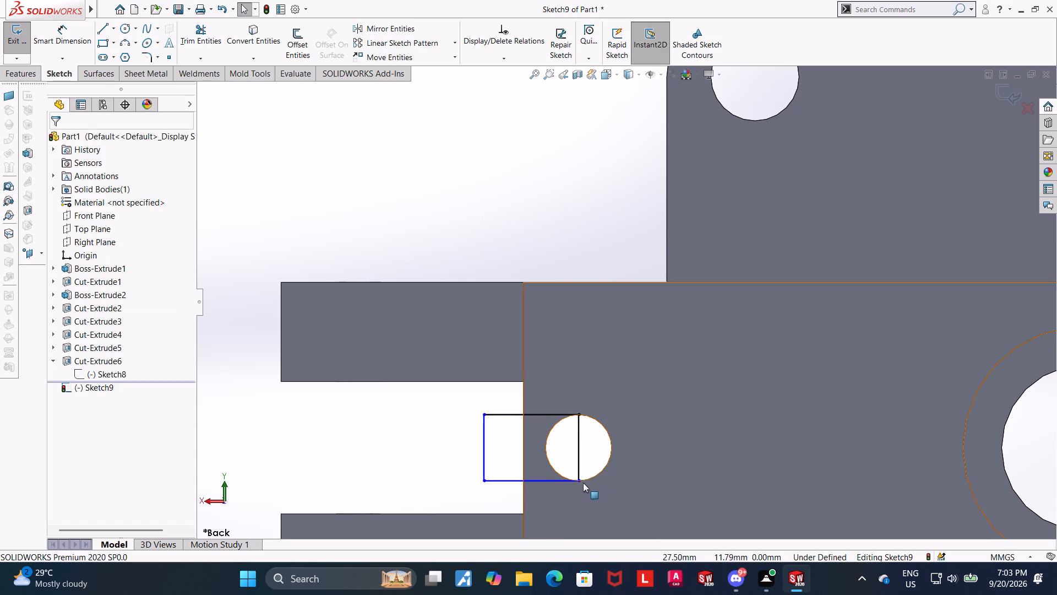
# Make the rectangle's lower and upper hole-side corners coincident with the 6 mm hole's circular edge, and exit the sketch.
pyautogui.click(580, 481)
pyautogui.keyDown('ctrl'); pyautogui.click(592, 480); pyautogui.keyUp('ctrl')
pyautogui.click(62, 350)
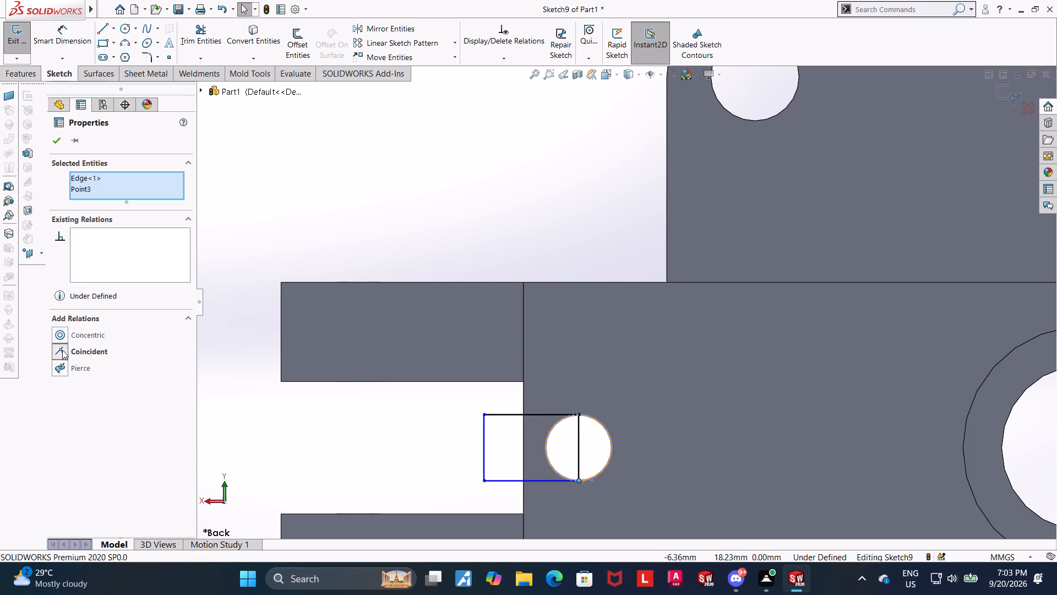
pyautogui.click(57, 145)
pyautogui.press('Escape')
pyautogui.press('Escape')
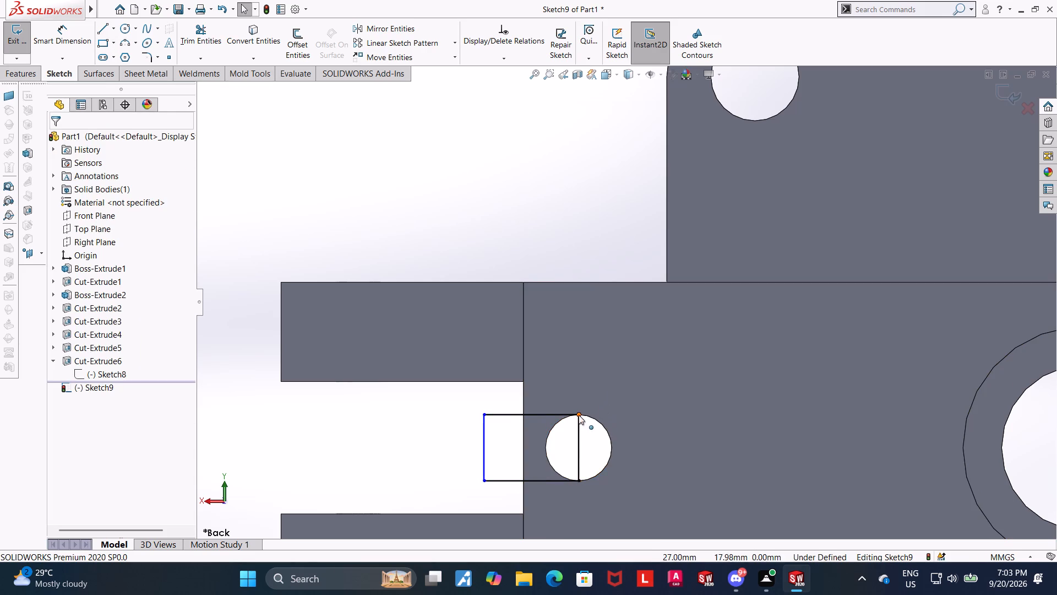
pyautogui.click(579, 415)
pyautogui.keyDown('ctrl'); pyautogui.click(594, 417); pyautogui.keyUp('ctrl')
pyautogui.click(59, 353)
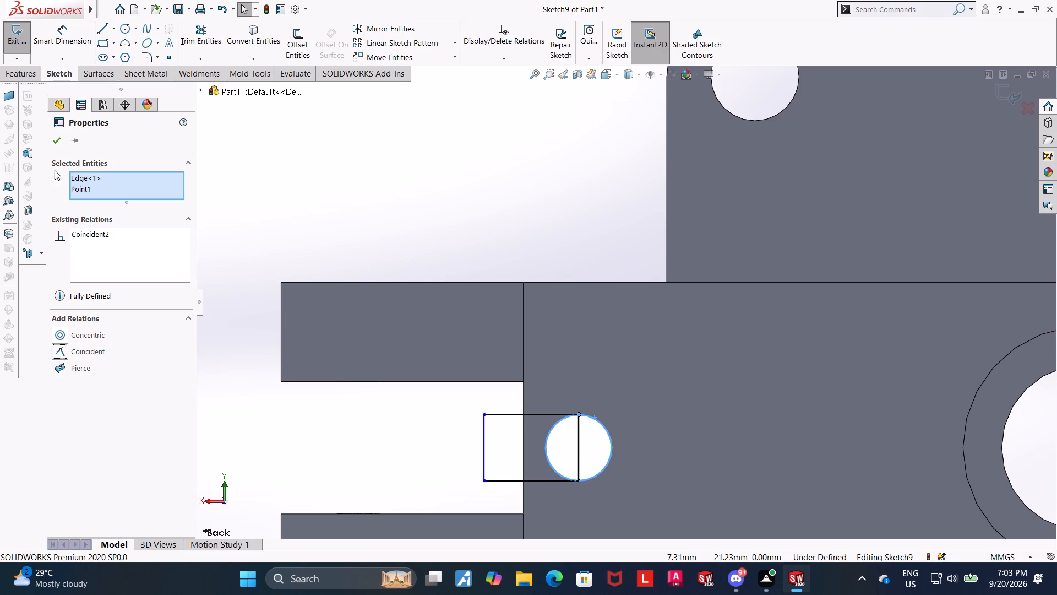
pyautogui.click(62, 145)
pyautogui.press('Escape')
pyautogui.press('Escape')
pyautogui.press('Escape')
pyautogui.click(1016, 87)
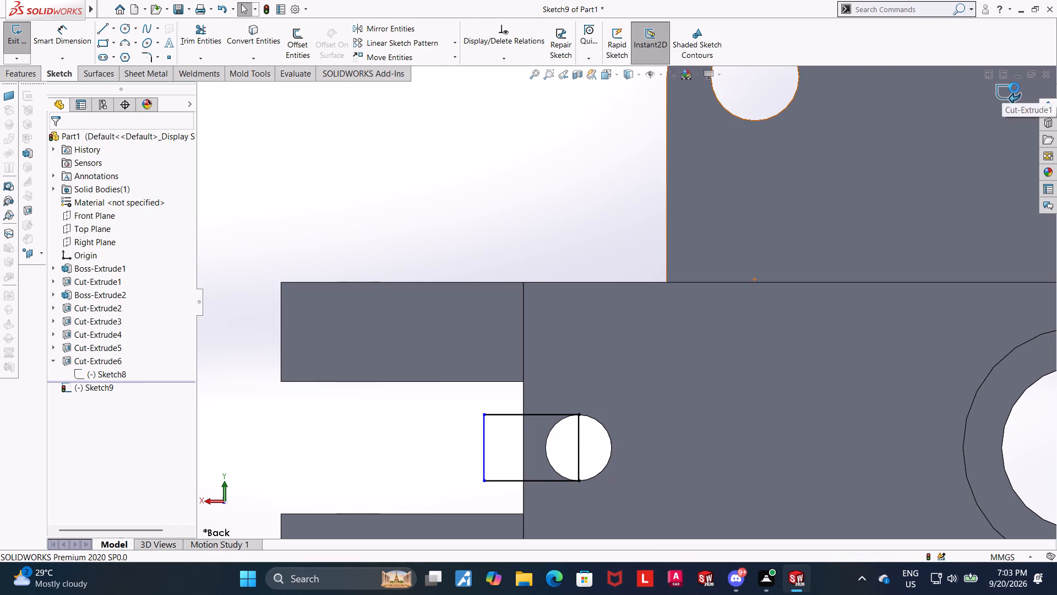
# Cut-extrude the rectangle Up To Surface, ending at the boss-facing step face of the upper fork arm.
pyautogui.scroll(2, 561, 267)
pyautogui.moveTo(383, 271); pyautogui.dragTo(464, 288, button='middle')
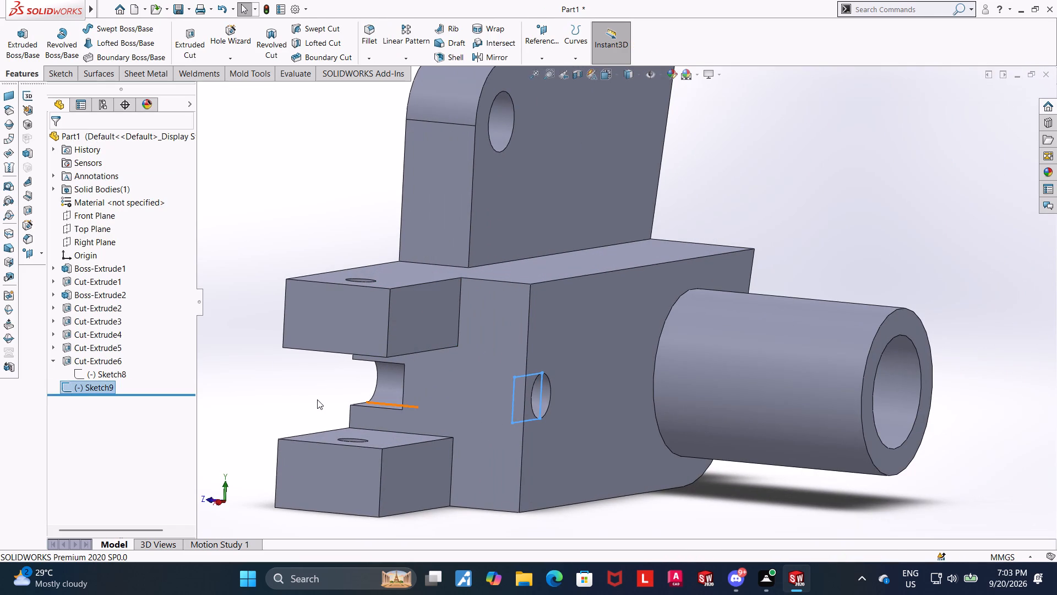
pyautogui.moveTo(339, 424); pyautogui.dragTo(384, 423, button='middle')
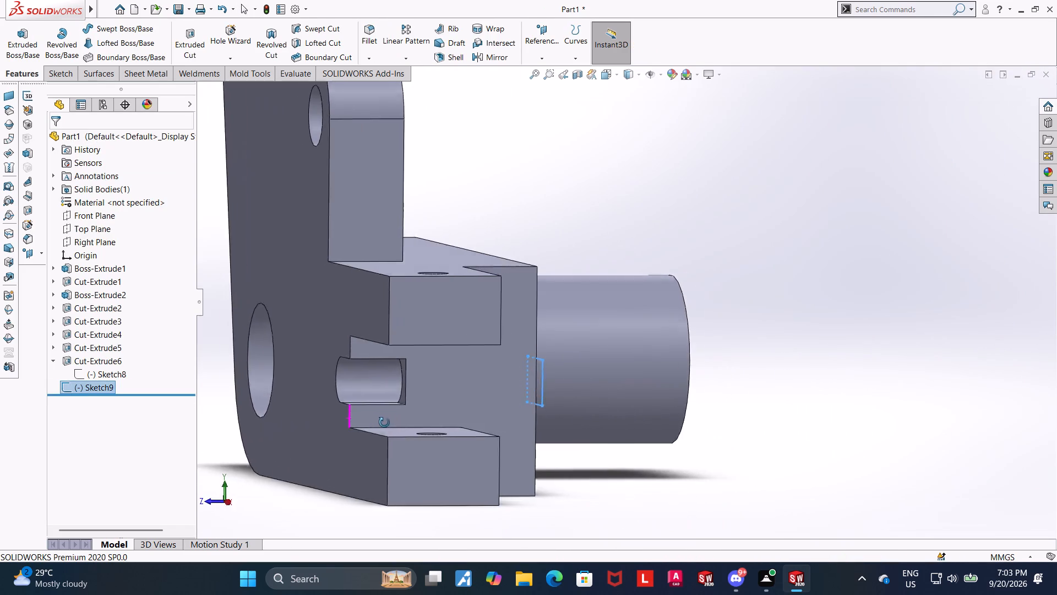
pyautogui.moveTo(384, 423); pyautogui.dragTo(371, 413, button='middle')
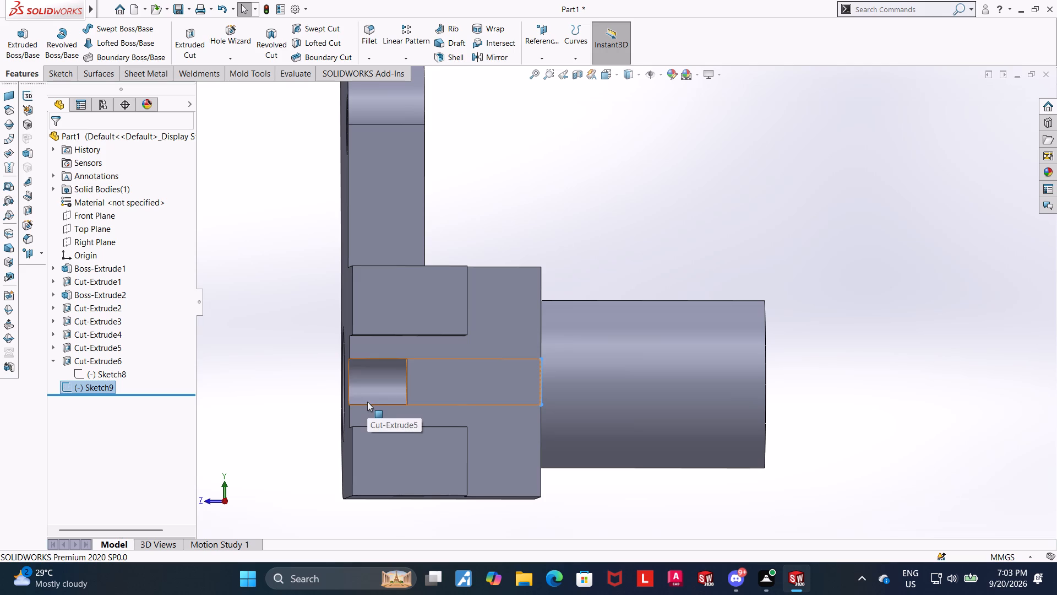
pyautogui.middleClick(239, 301)
pyautogui.moveTo(238, 301); pyautogui.dragTo(202, 304, button='middle')
pyautogui.moveTo(353, 316); pyautogui.dragTo(326, 320, button='middle')
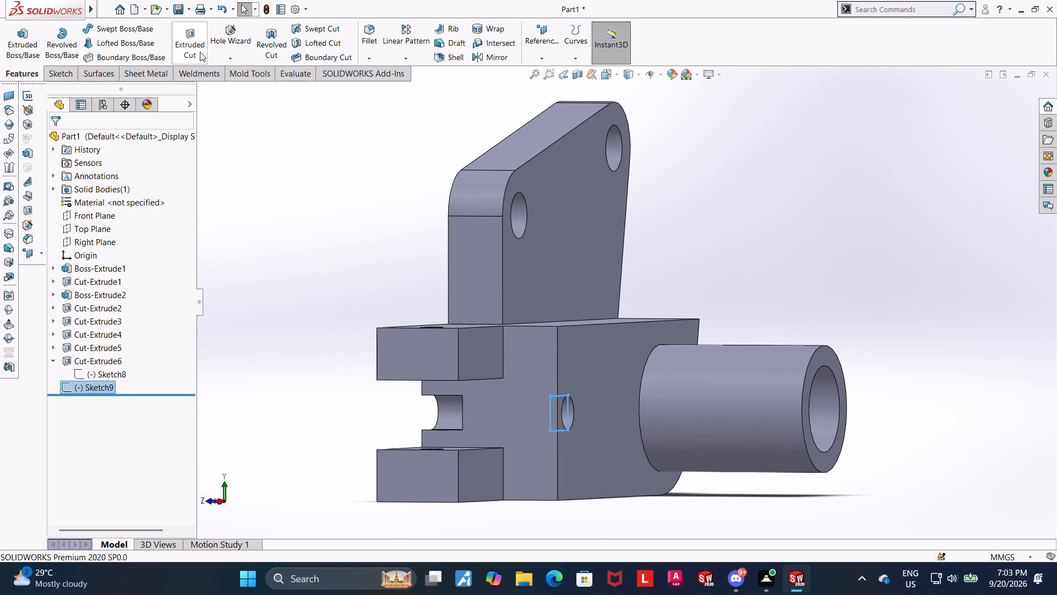
pyautogui.click(197, 41)
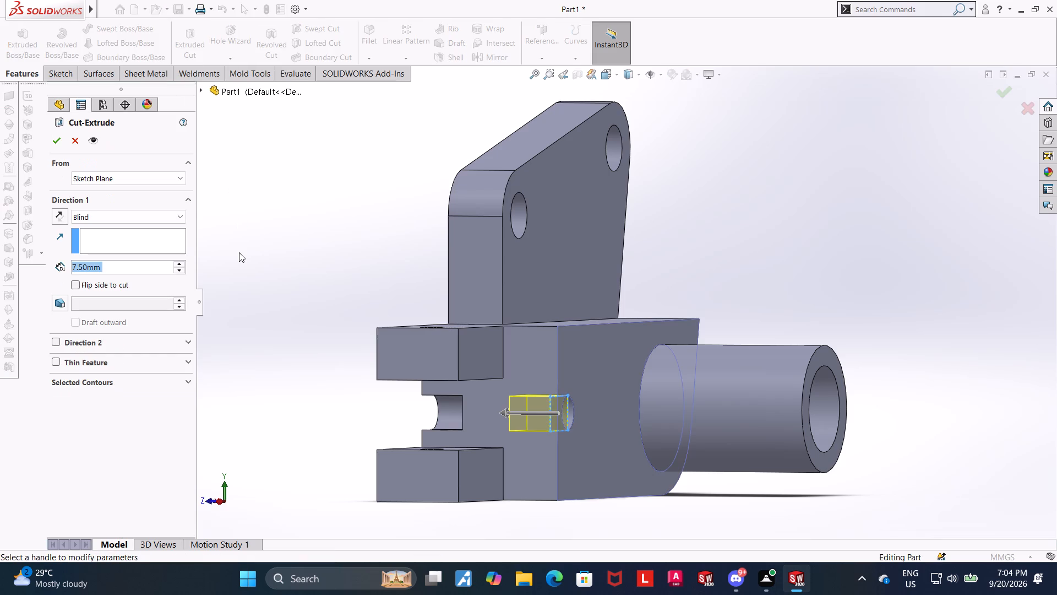
pyautogui.click(104, 215)
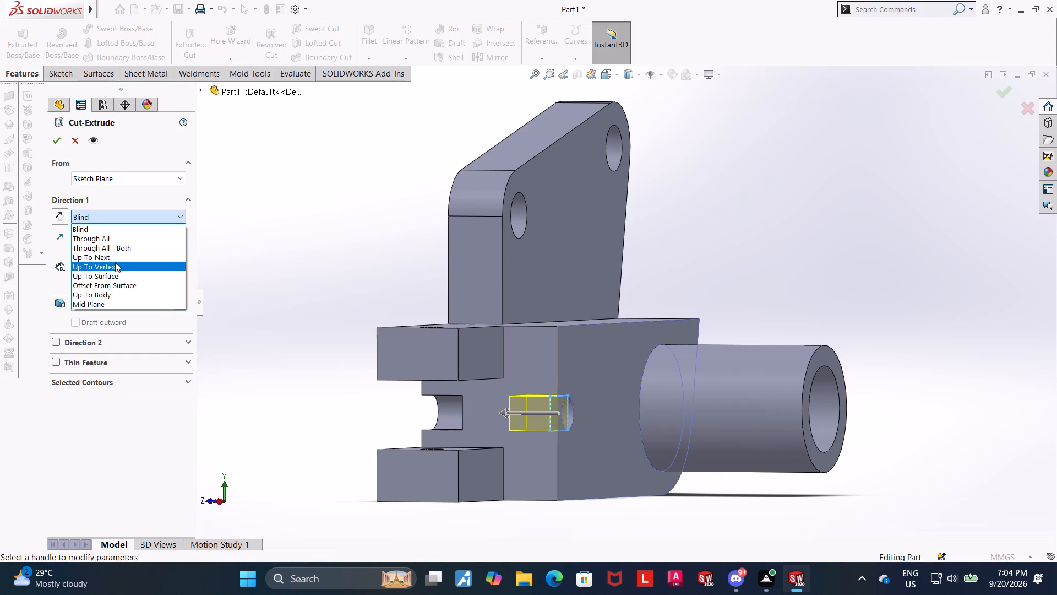
pyautogui.click(116, 277)
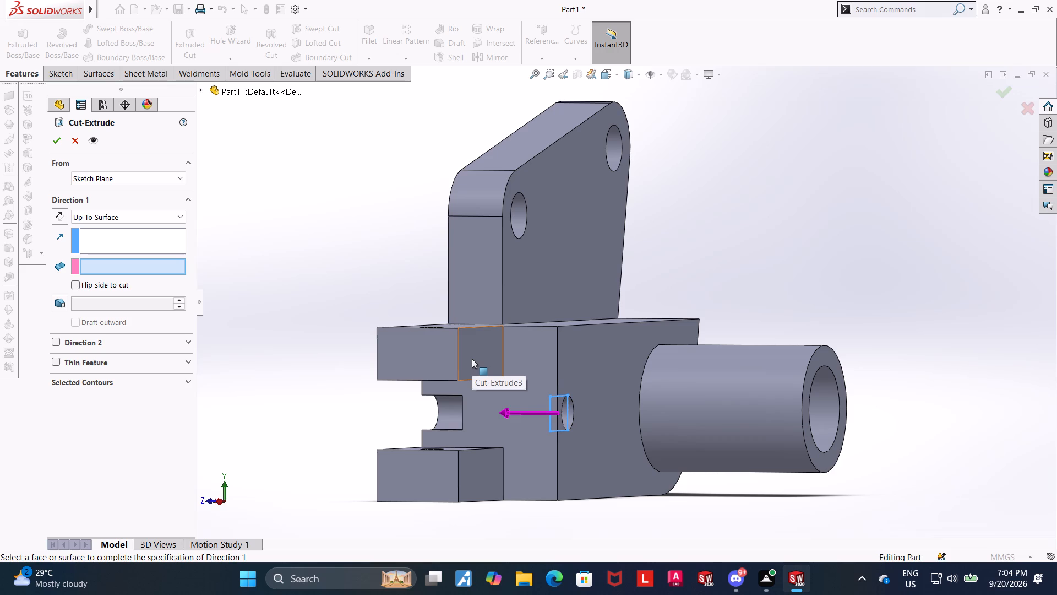
pyautogui.click(472, 359)
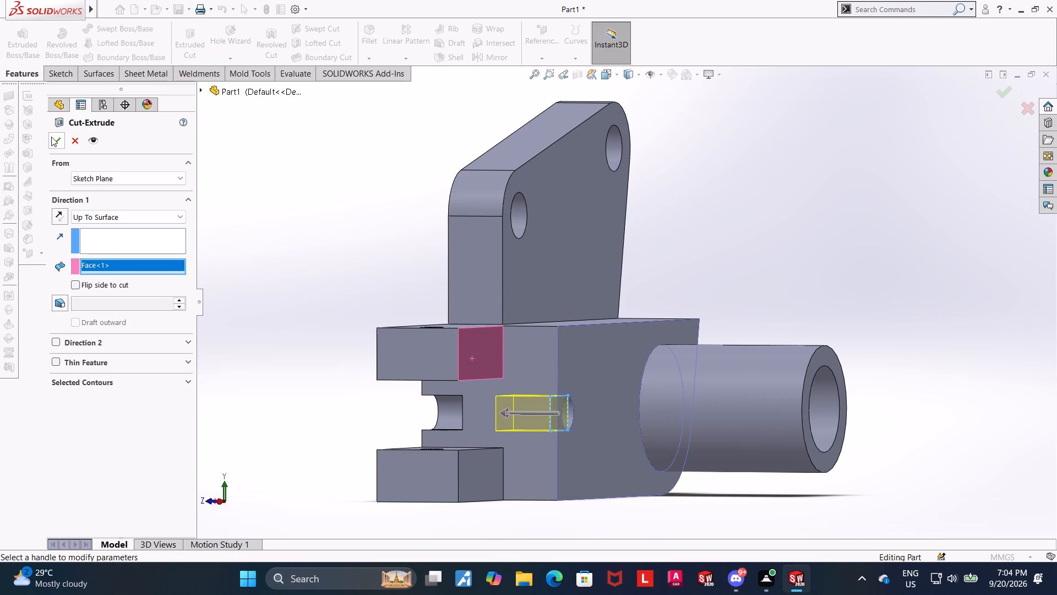
pyautogui.click(52, 136)
pyautogui.click(252, 306)
# Save the part as Gear Bracket in the Downloads folder, as a SOLIDWORKS Part file.
pyautogui.scroll(3, 252, 306)
pyautogui.moveTo(264, 335); pyautogui.dragTo(326, 334, button='middle')
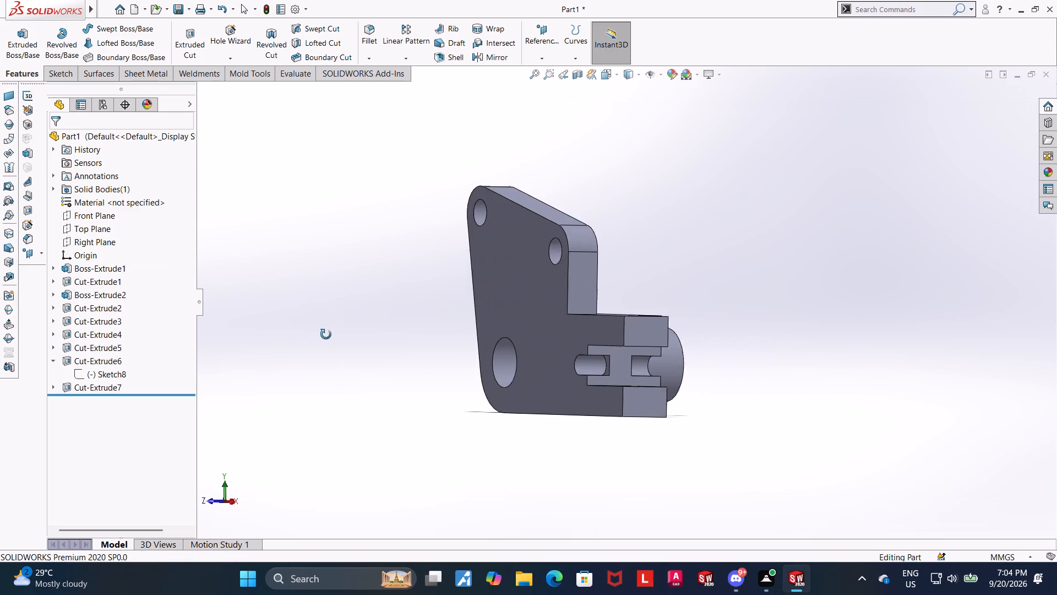
pyautogui.moveTo(326, 334); pyautogui.dragTo(363, 343, button='middle')
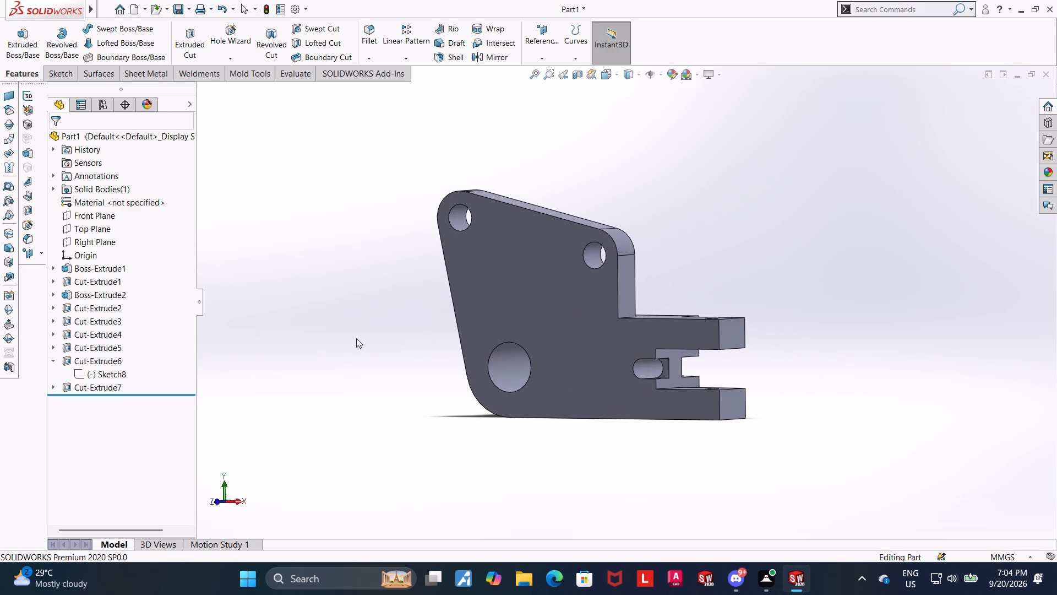
pyautogui.scroll(2, 612, 300)
pyautogui.scroll(-1, 718, 246)
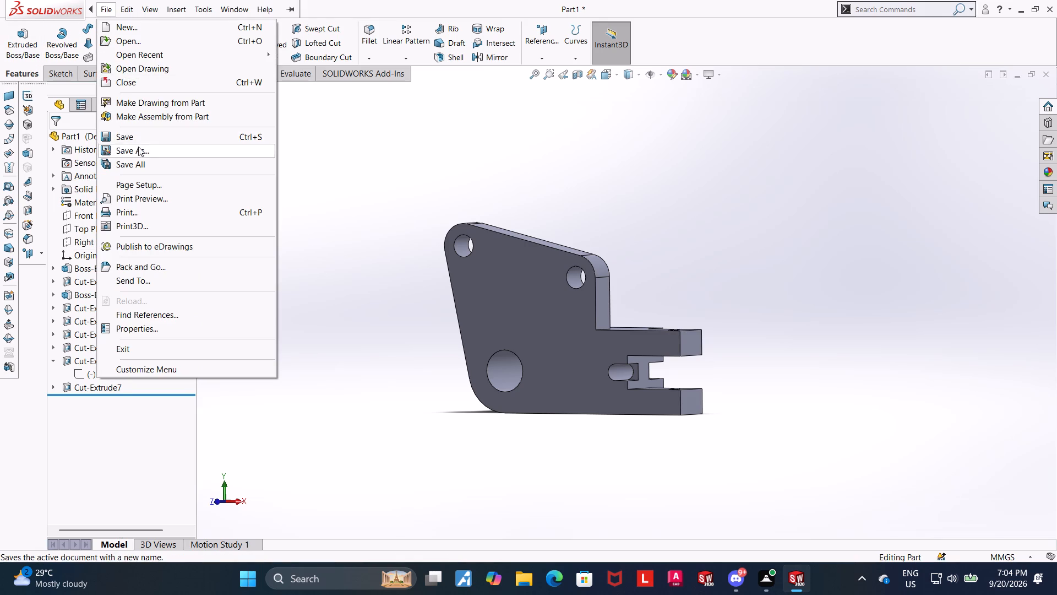
pyautogui.click(139, 148)
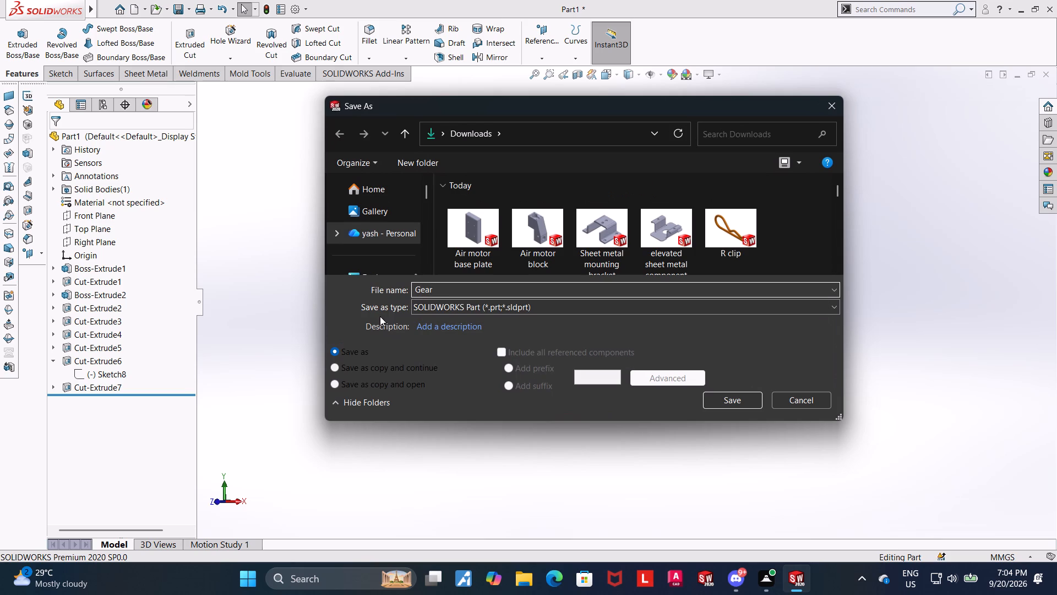
pyautogui.write('racke t')
pyautogui.press('space')
pyautogui.press('BackSpace')
pyautogui.press('BackSpace')
pyautogui.press('BackSpace')
pyautogui.press('5')
pyautogui.press('BackSpace')
pyautogui.press('t')
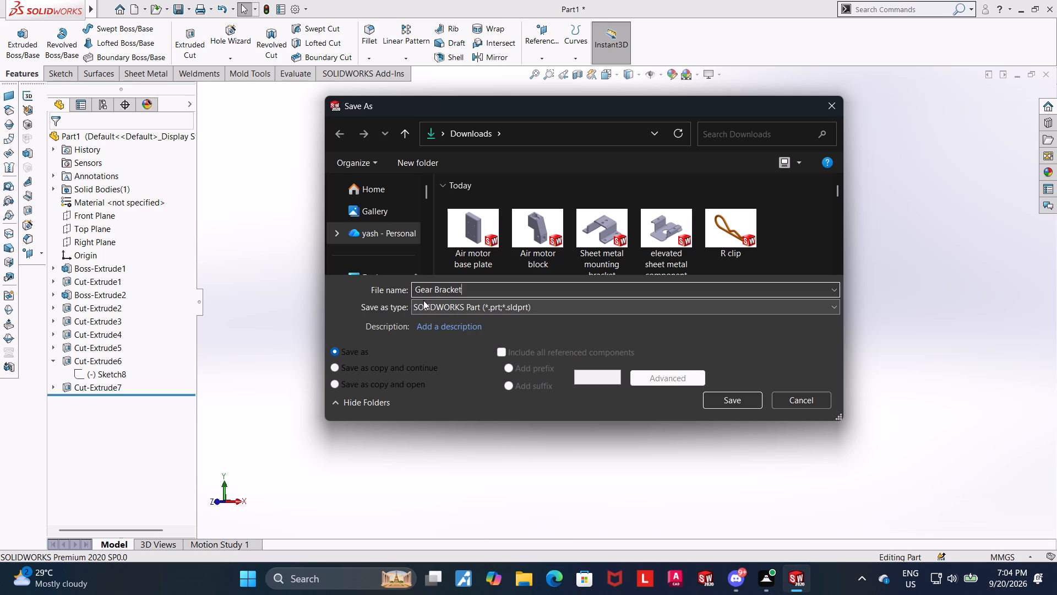
pyautogui.click(738, 397)
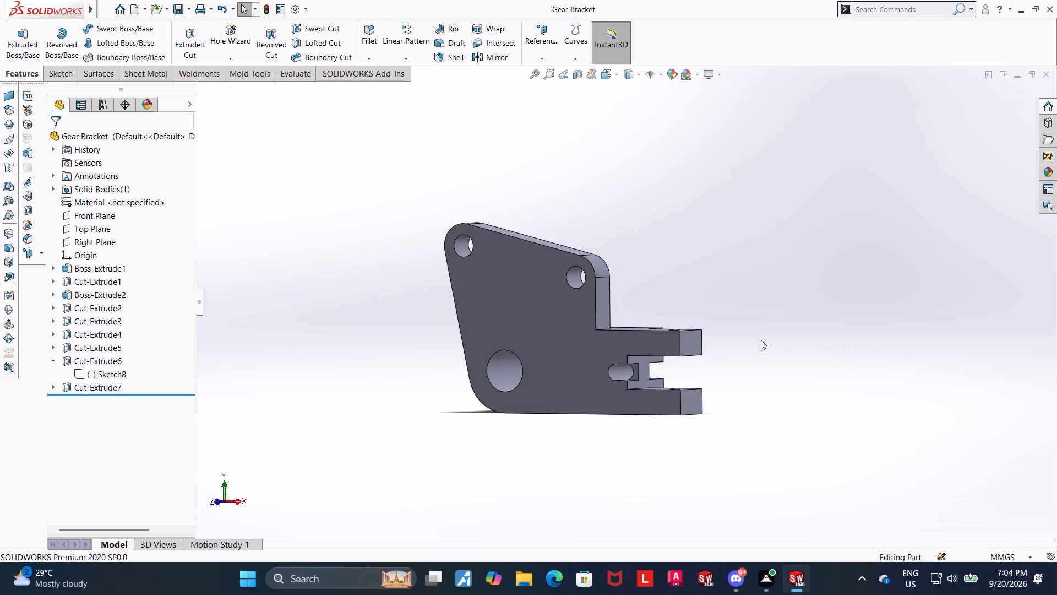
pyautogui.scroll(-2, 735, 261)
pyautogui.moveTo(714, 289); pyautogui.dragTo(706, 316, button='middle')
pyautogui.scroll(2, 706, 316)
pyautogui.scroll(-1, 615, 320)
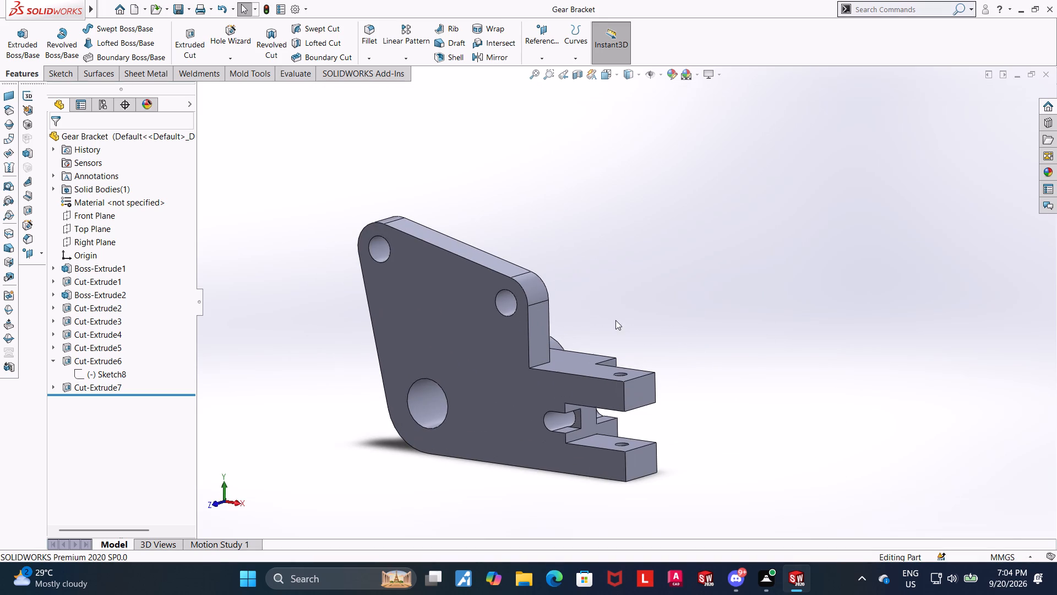
# Create a new part document.
pyautogui.click(141, 7)
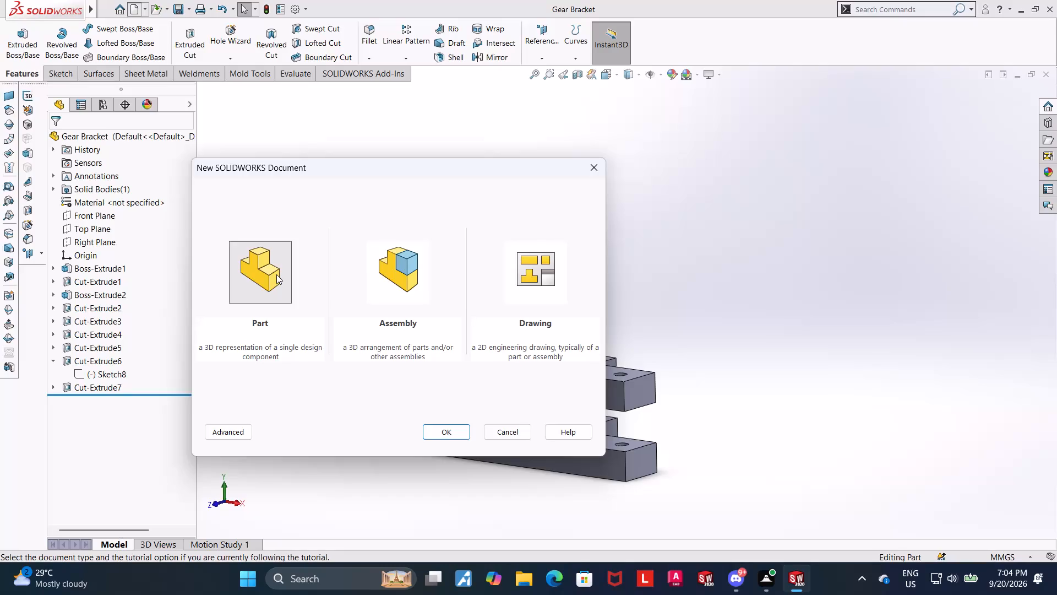
pyautogui.doubleClick(276, 274)
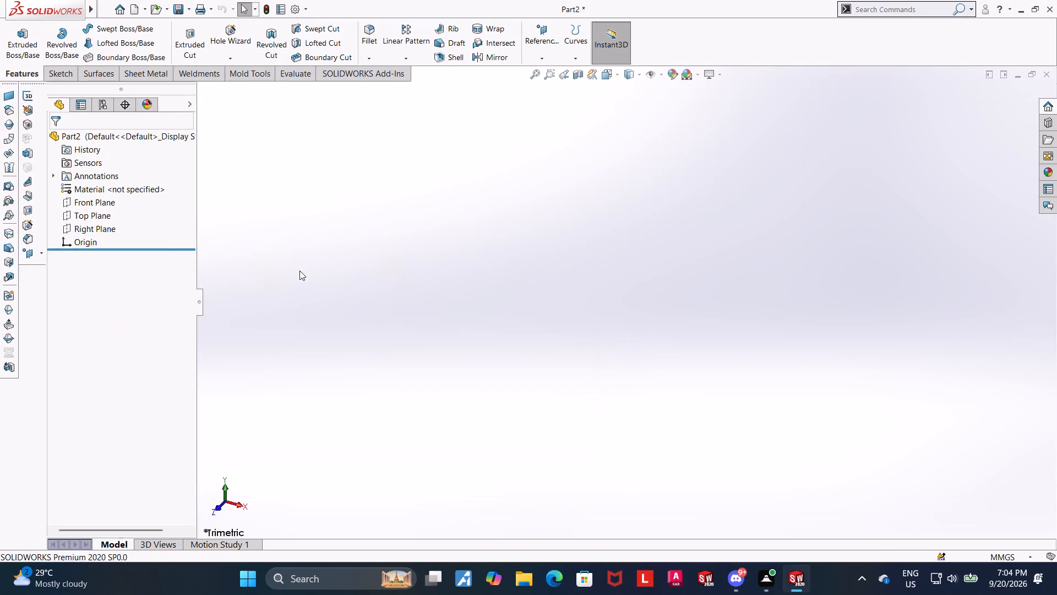
# Start a new sketch on the Front Plane.
pyautogui.click(77, 205)
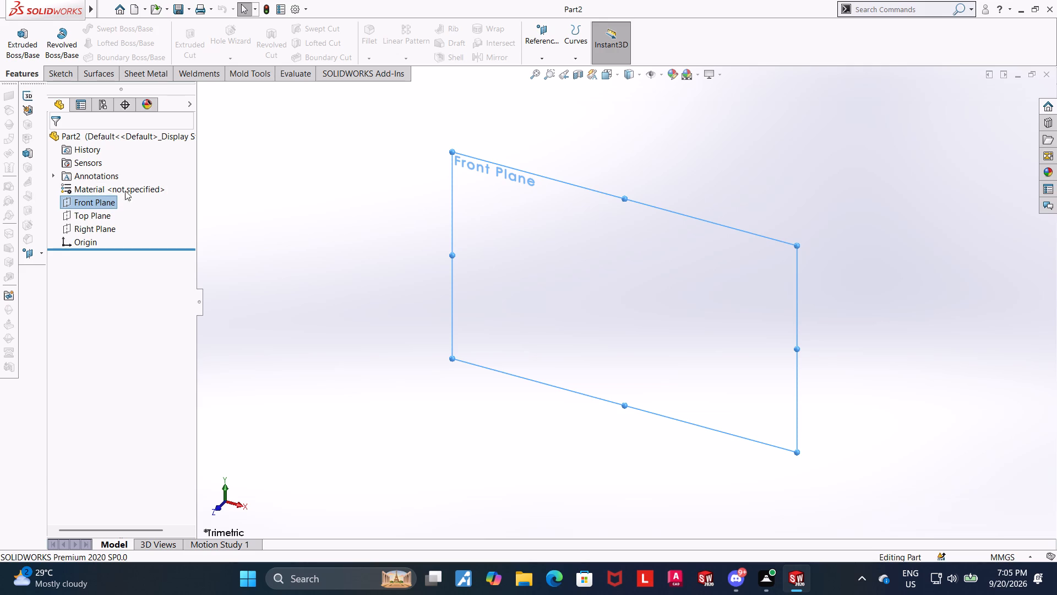
pyautogui.click(77, 201)
pyautogui.click(88, 183)
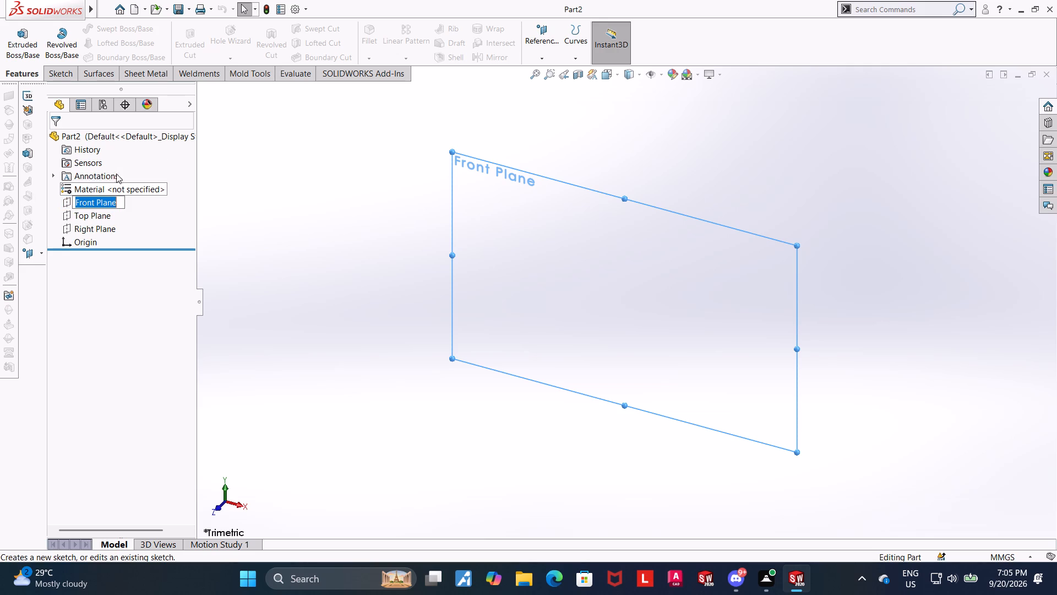
pyautogui.click(219, 222)
pyautogui.click(101, 202)
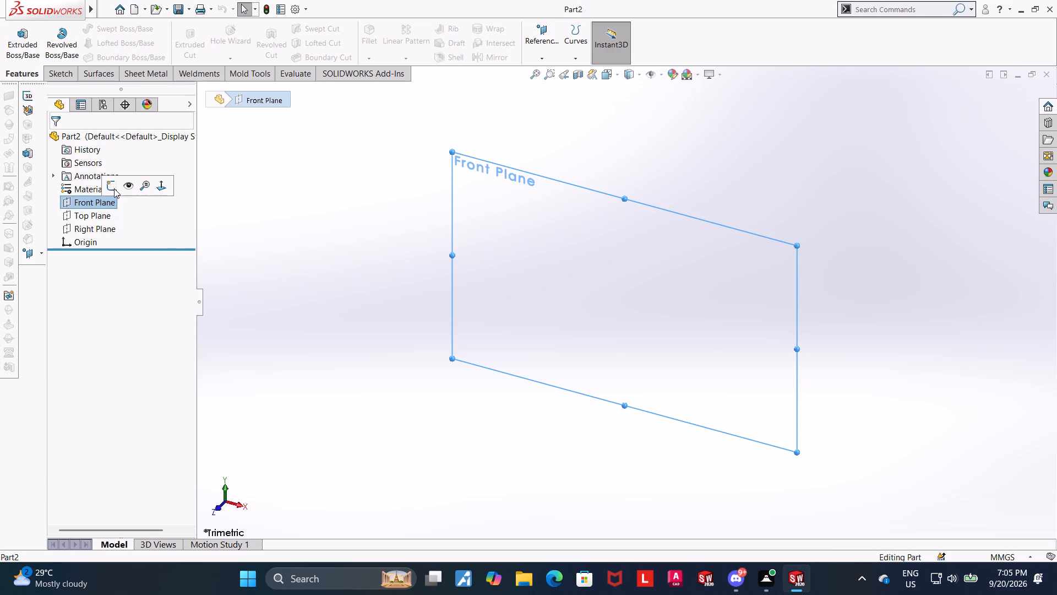
pyautogui.click(114, 188)
# Draw a vertical centerline about 149 mm long passing through the origin.
pyautogui.click(113, 30)
pyautogui.click(113, 55)
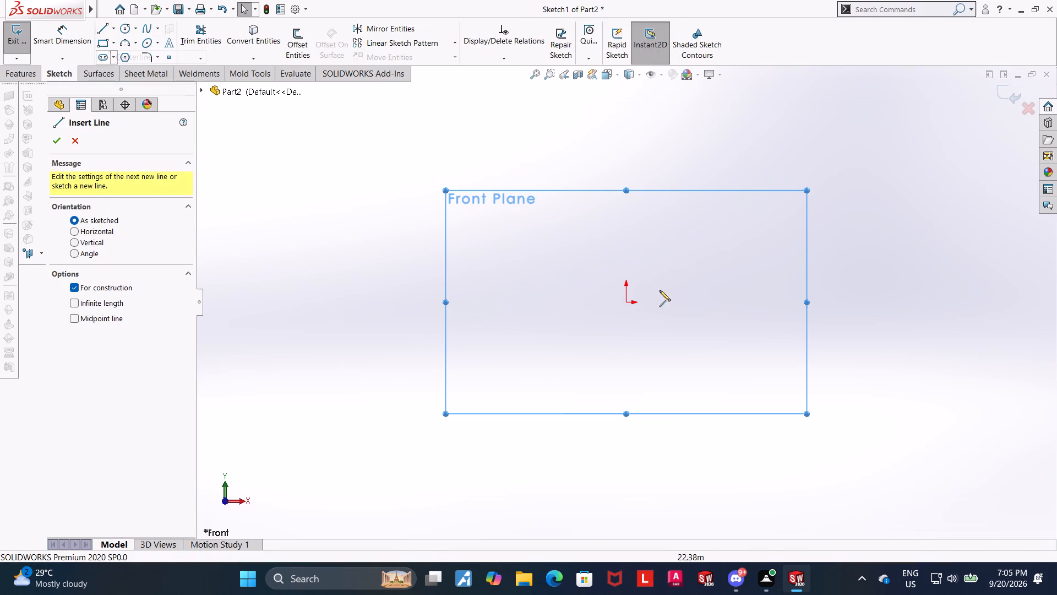
pyautogui.click(627, 137)
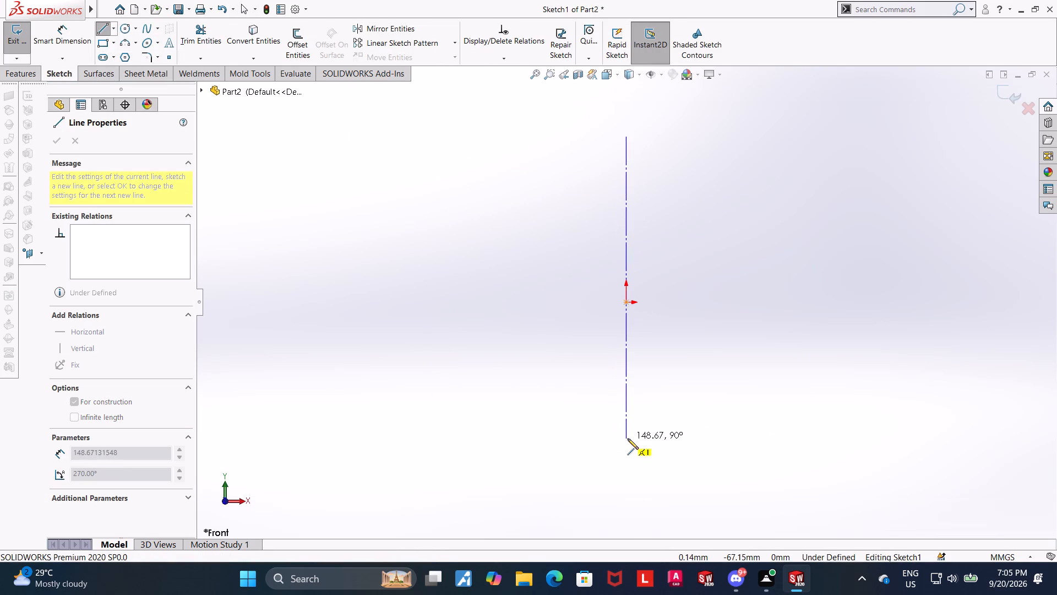
pyautogui.click(627, 440)
pyautogui.press('Escape')
pyautogui.press('Escape')
pyautogui.press('Escape')
# Sketch the head outline: a horizontal line about 55 mm from the origin, a short vertical downward, and a horizontal line partway back toward the centerline.
pyautogui.click(103, 26)
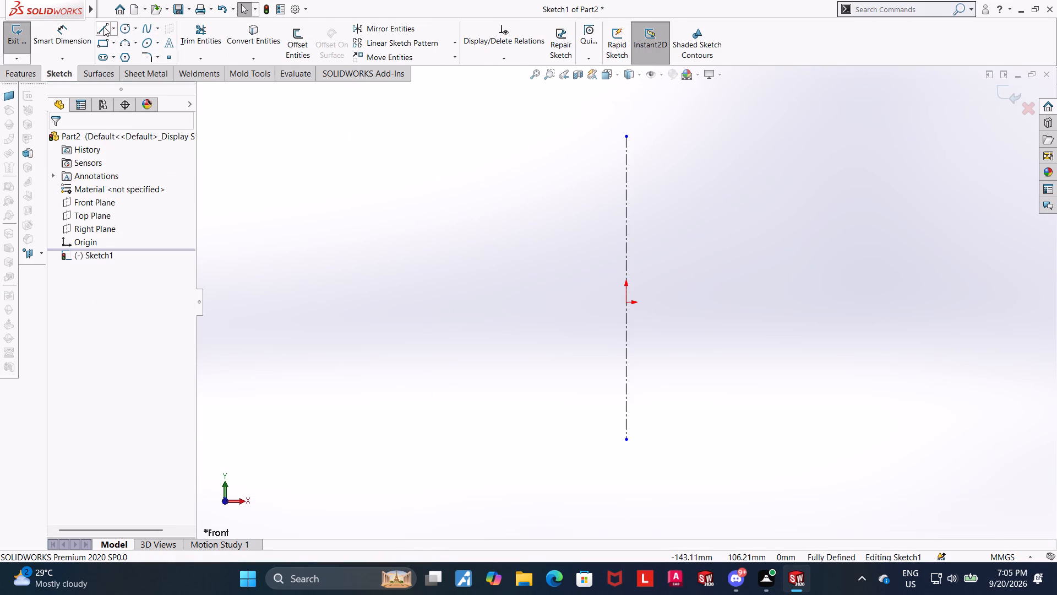
pyautogui.click(626, 300)
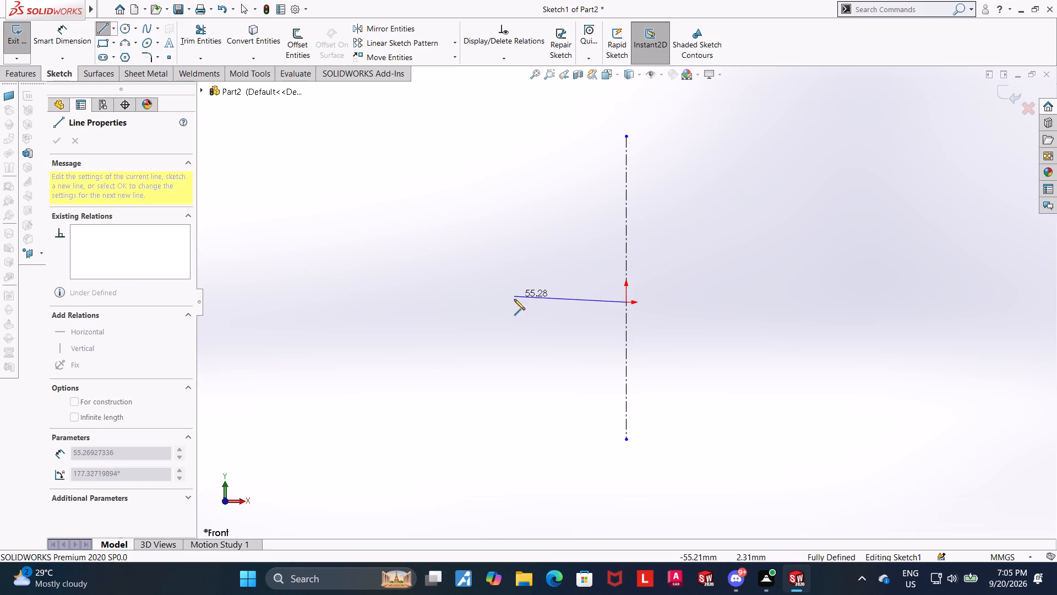
pyautogui.click(514, 301)
pyautogui.click(514, 328)
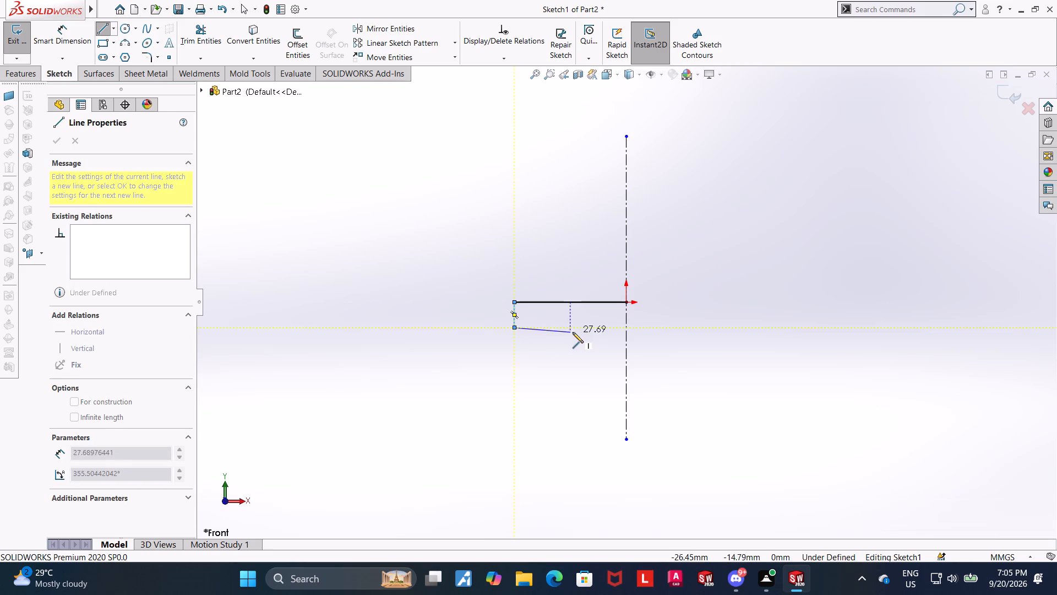
pyautogui.click(576, 331)
pyautogui.scroll(7, 576, 330)
pyautogui.press('Escape')
# Extend the centerline's lower endpoint to about 140 mm below the origin.
pyautogui.scroll(-4, 621, 318)
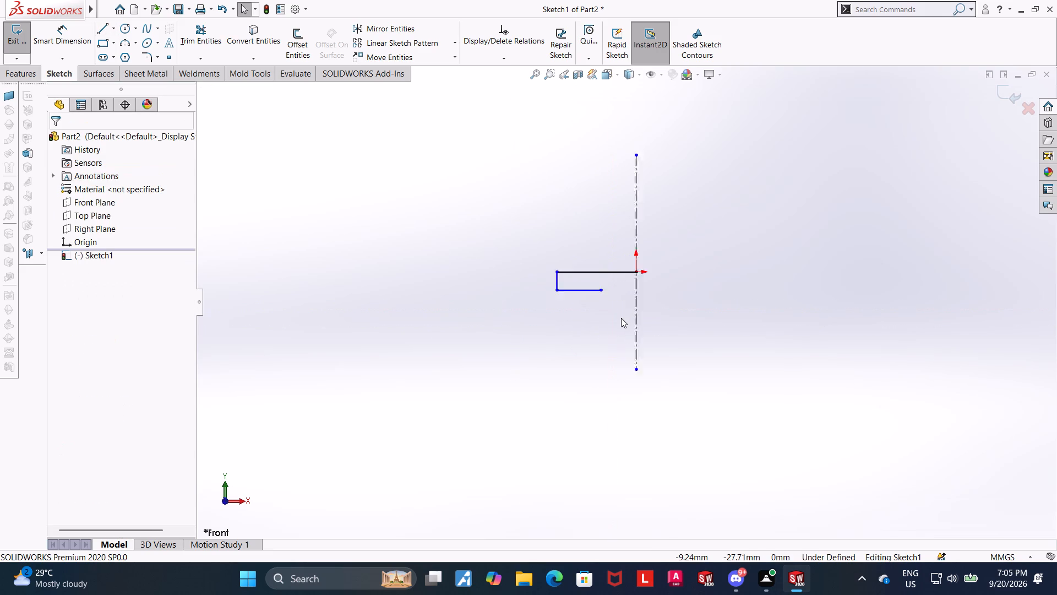
pyautogui.scroll(-2, 621, 318)
pyautogui.moveTo(639, 381); pyautogui.dragTo(633, 506)
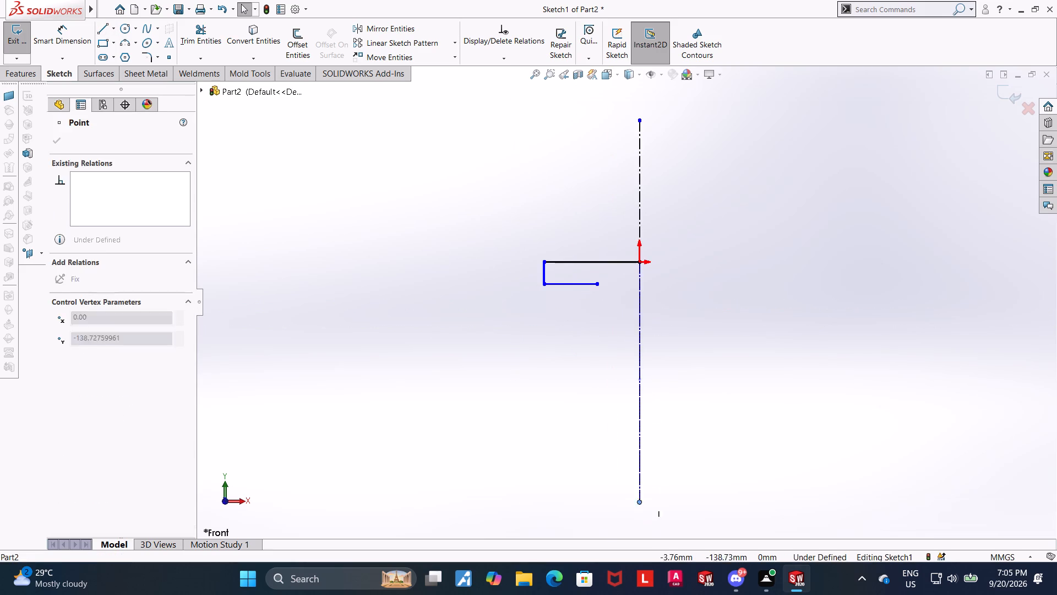
pyautogui.moveTo(633, 506); pyautogui.dragTo(634, 507)
pyautogui.press('Escape')
# Continue the profile with a vertical line about 109 mm downward and a short horizontal step toward the centerline.
pyautogui.click(102, 26)
pyautogui.click(598, 284)
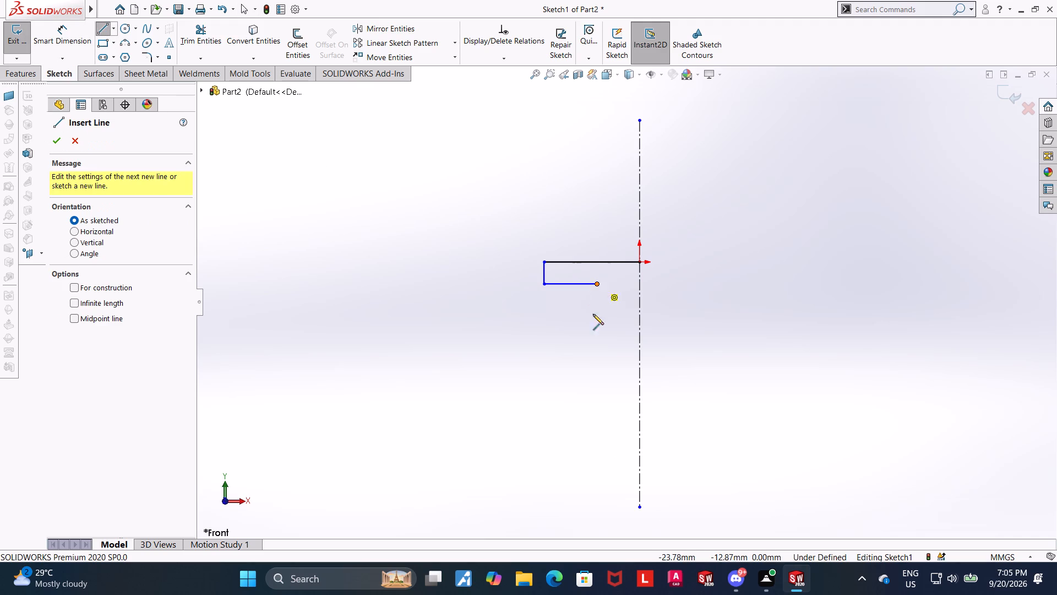
pyautogui.click(600, 473)
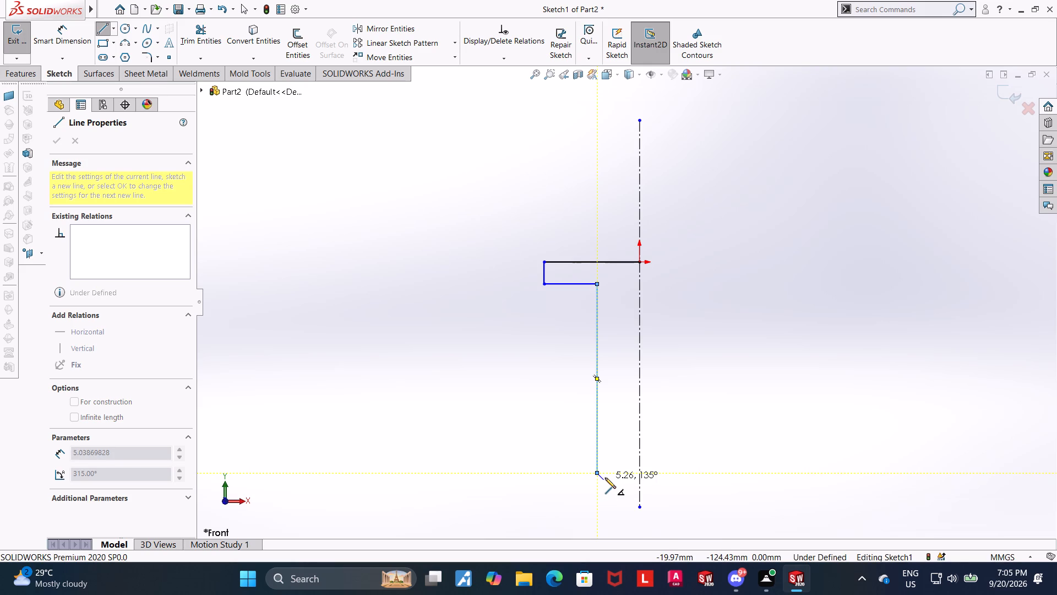
pyautogui.click(603, 474)
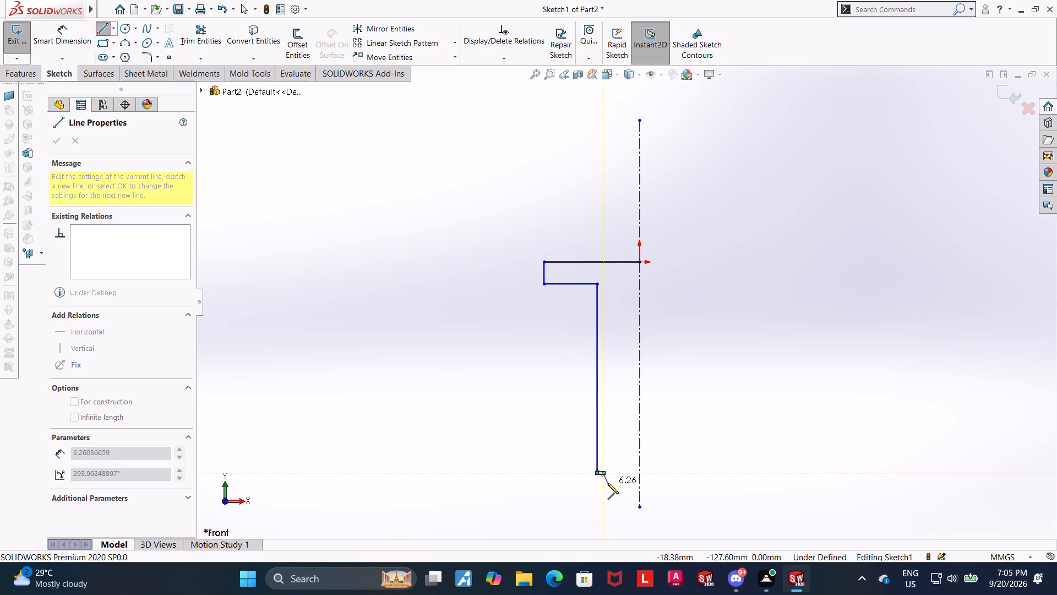
pyautogui.doubleClick(608, 483)
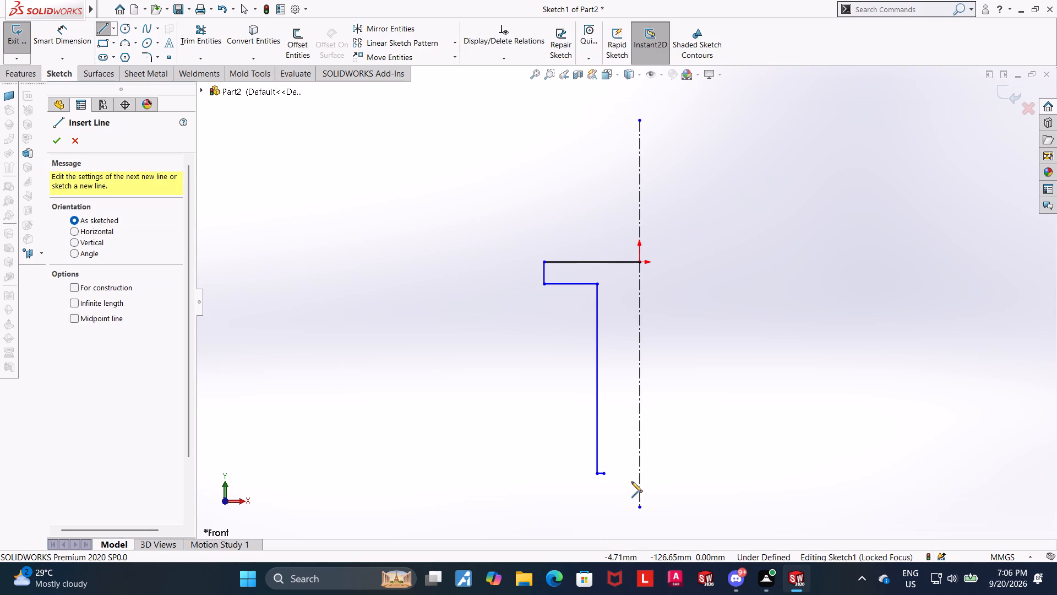
pyautogui.scroll(-5, 649, 502)
pyautogui.scroll(7, 633, 482)
pyautogui.scroll(-5, 641, 413)
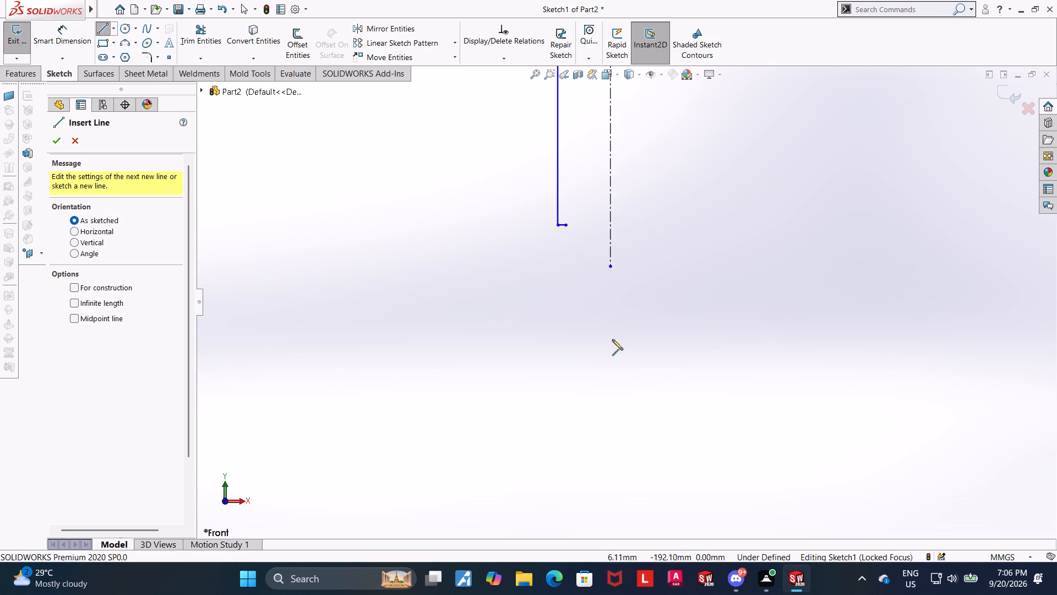
pyautogui.press('Escape')
# Stretch the centerline's lower endpoint to about 157 mm below the origin.
pyautogui.moveTo(600, 194); pyautogui.dragTo(603, 244)
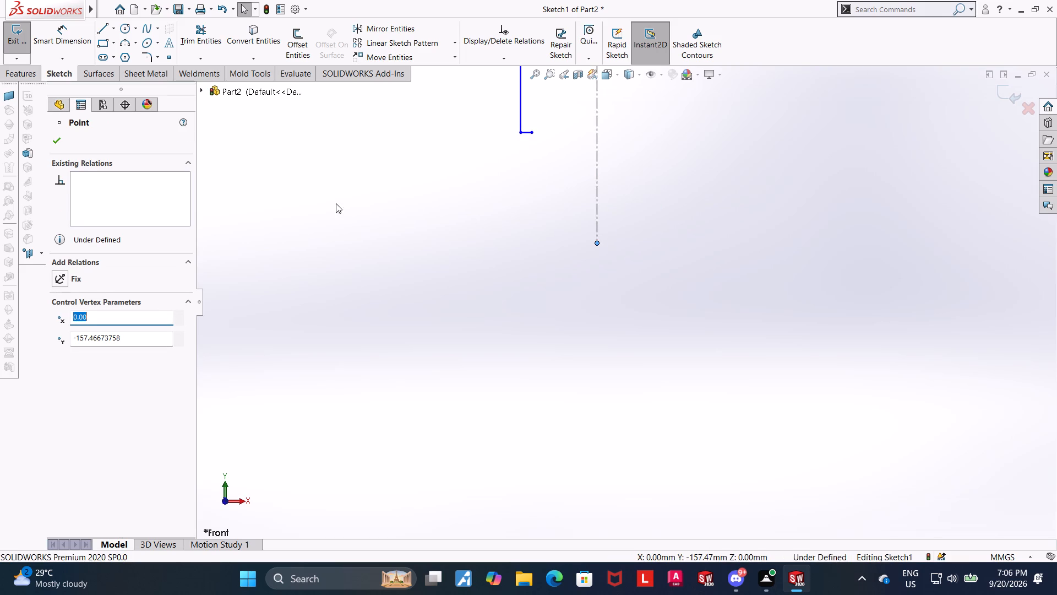
# Finish the profile from the short step with a vertical line about 27 mm downward and a horizontal line about 21 mm to the centerline.
pyautogui.scroll(3, 537, 214)
pyautogui.scroll(-2, 628, 178)
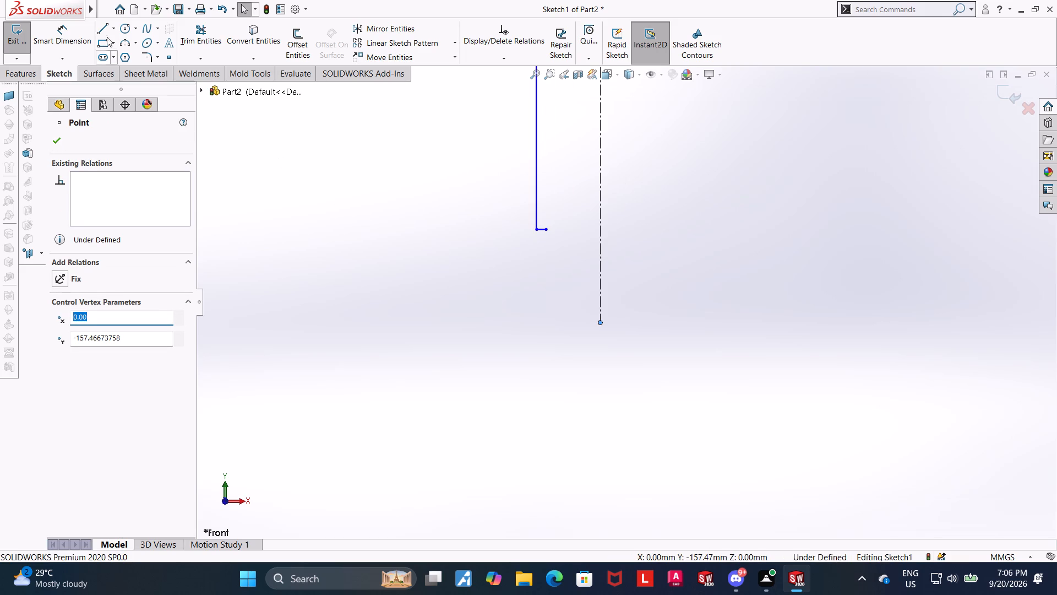
pyautogui.click(104, 26)
pyautogui.click(548, 229)
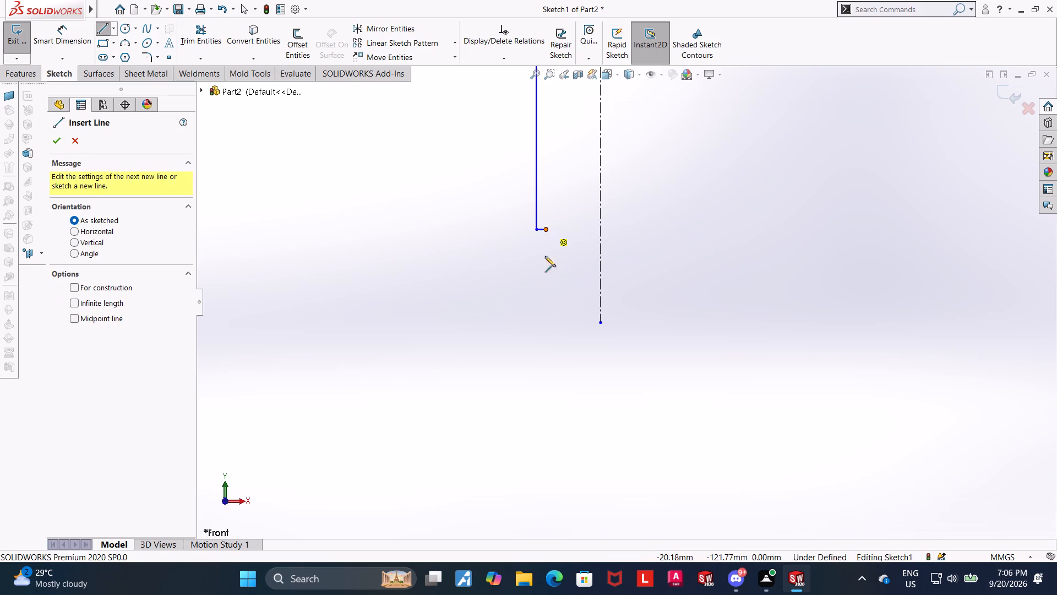
pyautogui.click(546, 303)
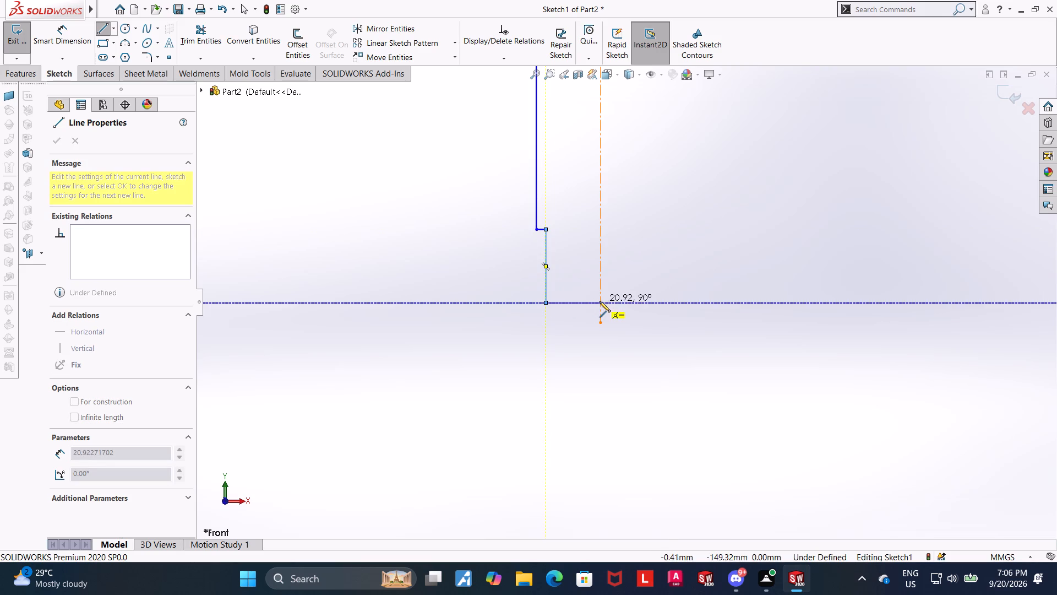
pyautogui.doubleClick(600, 301)
pyautogui.press('Escape')
pyautogui.click(104, 29)
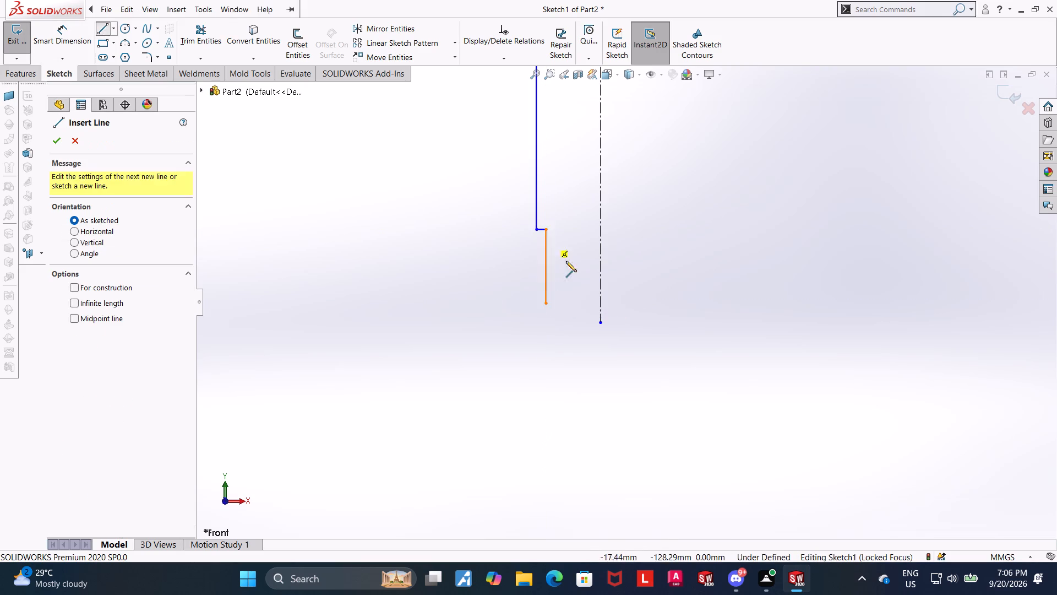
pyautogui.click(546, 301)
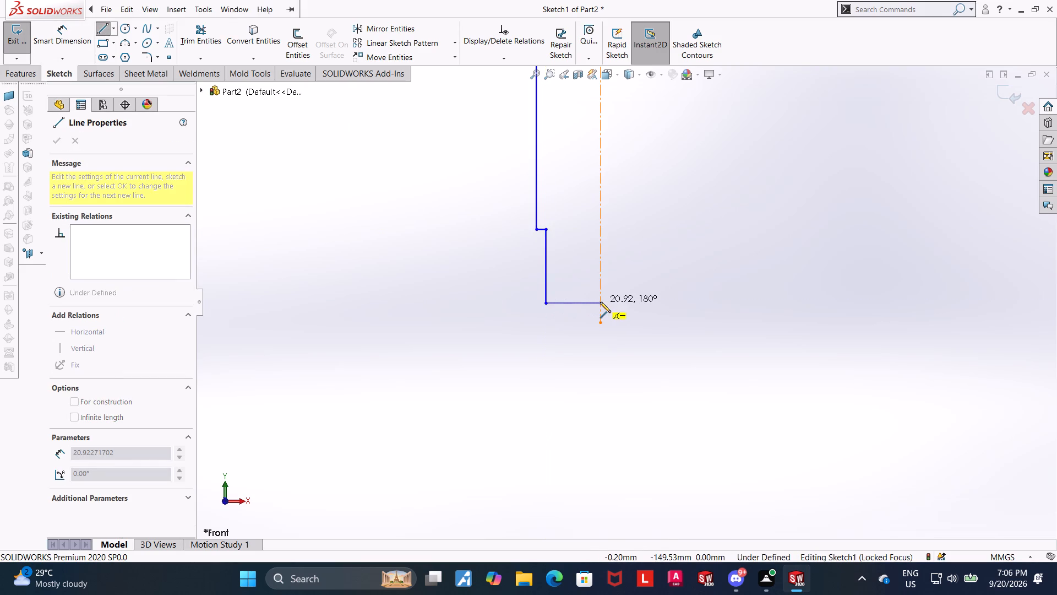
pyautogui.click(600, 303)
pyautogui.press('Escape')
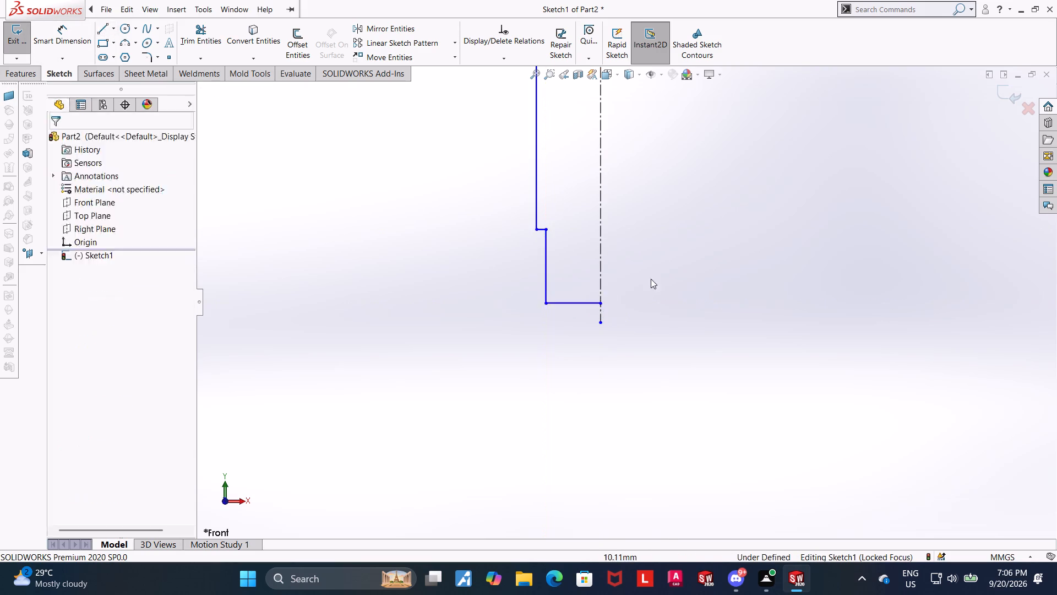
pyautogui.press('Escape')
pyautogui.press('Escape')
pyautogui.scroll(2, 693, 258)
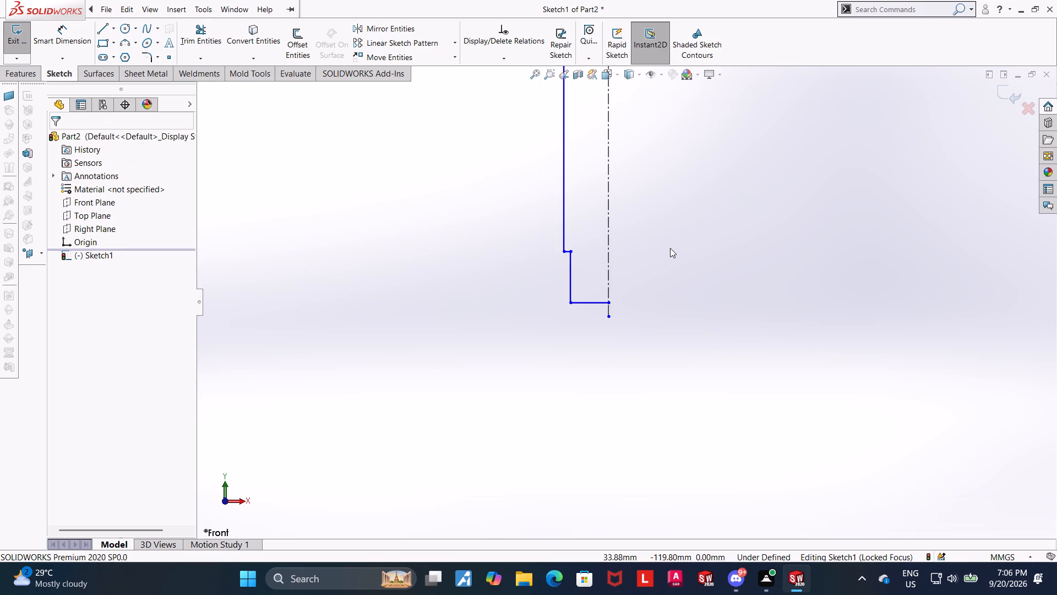
pyautogui.press('Escape')
pyautogui.press('Escape')
# Dimension the head's outer vertical line 11 mm from the centerline.
pyautogui.scroll(6, 644, 183)
pyautogui.scroll(-2, 653, 220)
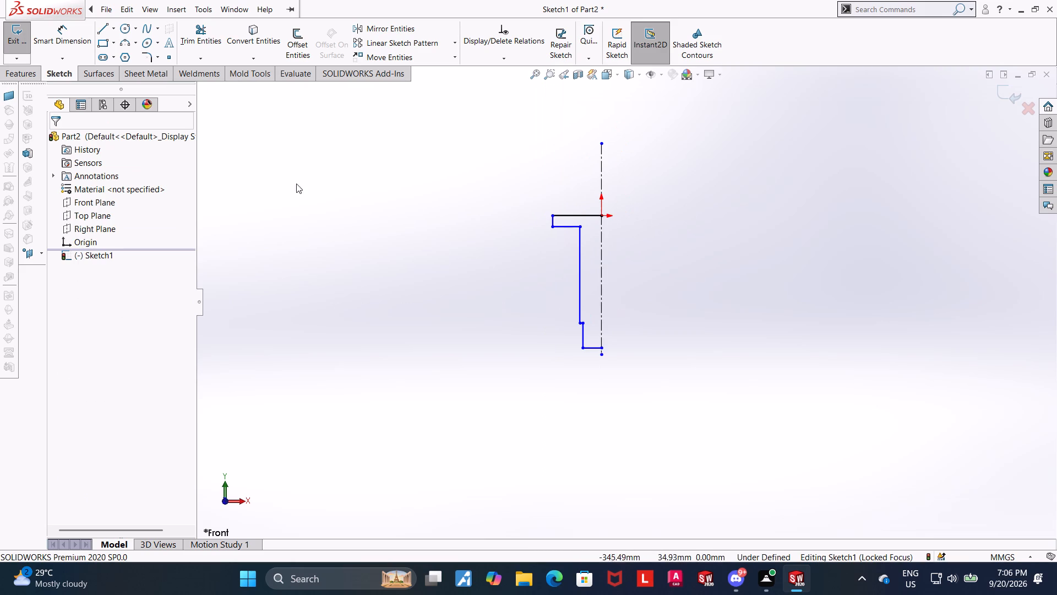
pyautogui.click(64, 37)
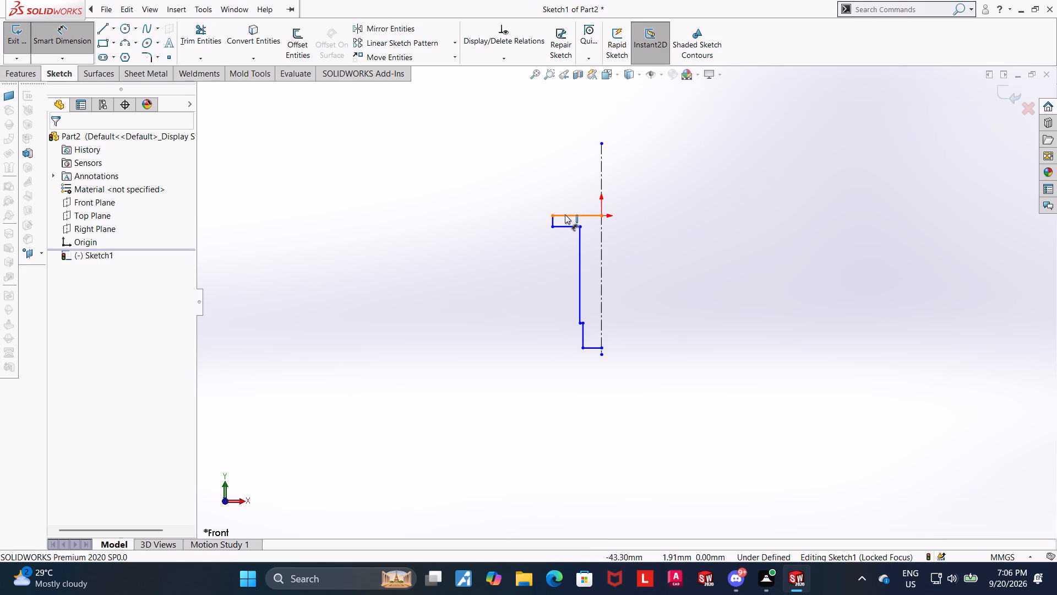
pyautogui.click(553, 223)
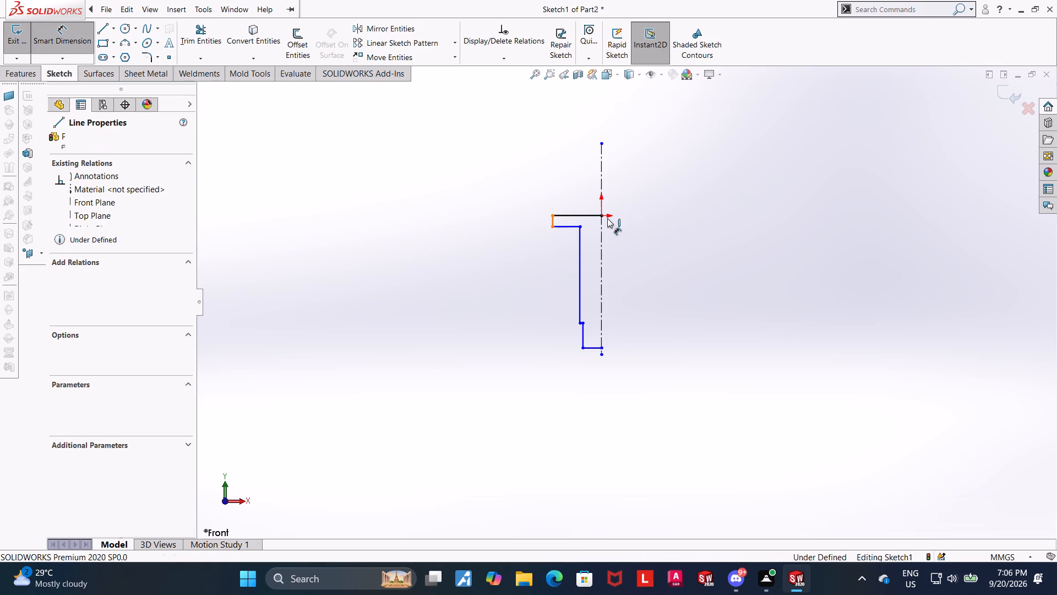
pyautogui.click(602, 232)
pyautogui.click(578, 178)
pyautogui.write('11')
pyautogui.press('Return')
pyautogui.press('Escape')
pyautogui.press('Escape')
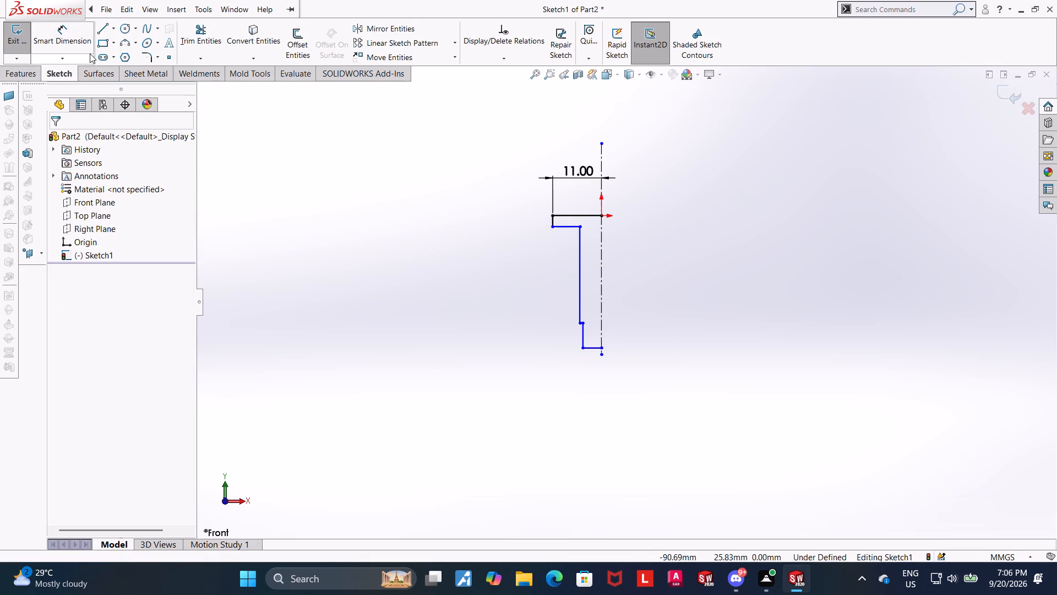
# Dimension the long vertical shank line 7.5 mm from the centerline.
pyautogui.click(68, 39)
pyautogui.scroll(-1, 617, 326)
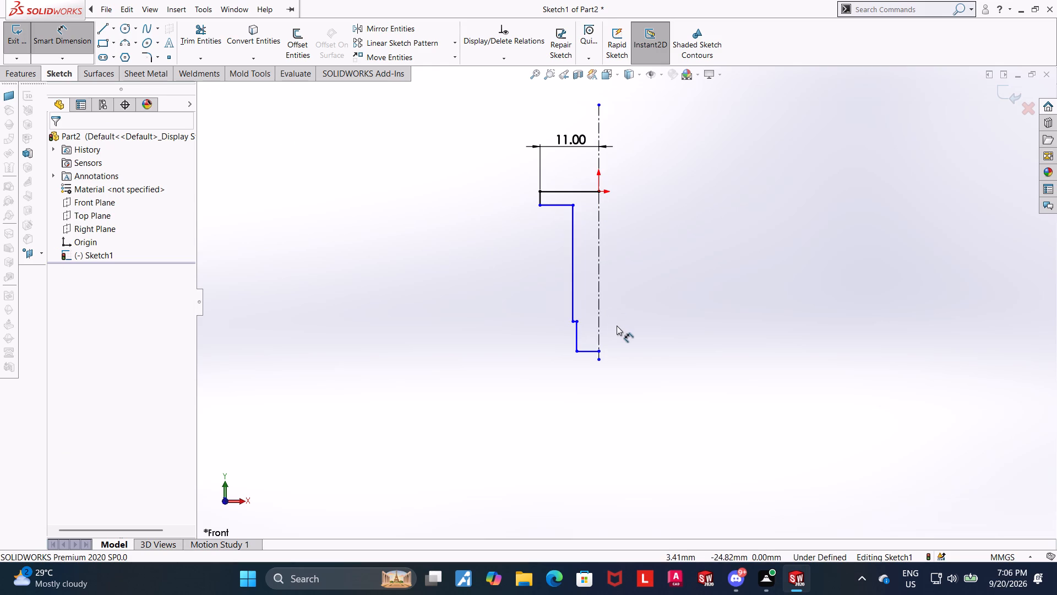
pyautogui.click(571, 276)
pyautogui.click(600, 281)
pyautogui.click(588, 275)
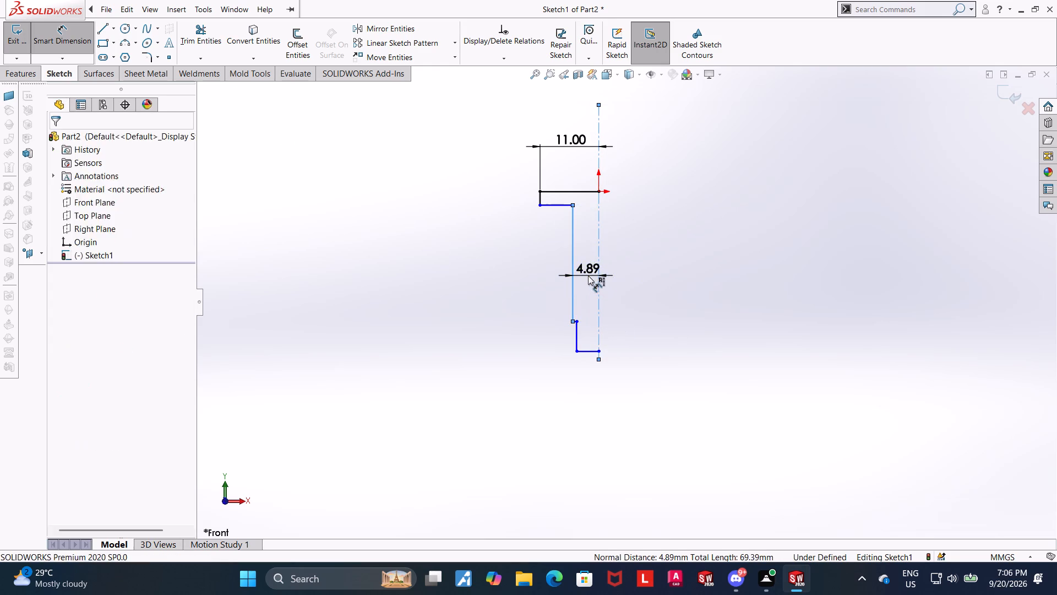
pyautogui.write('7.5')
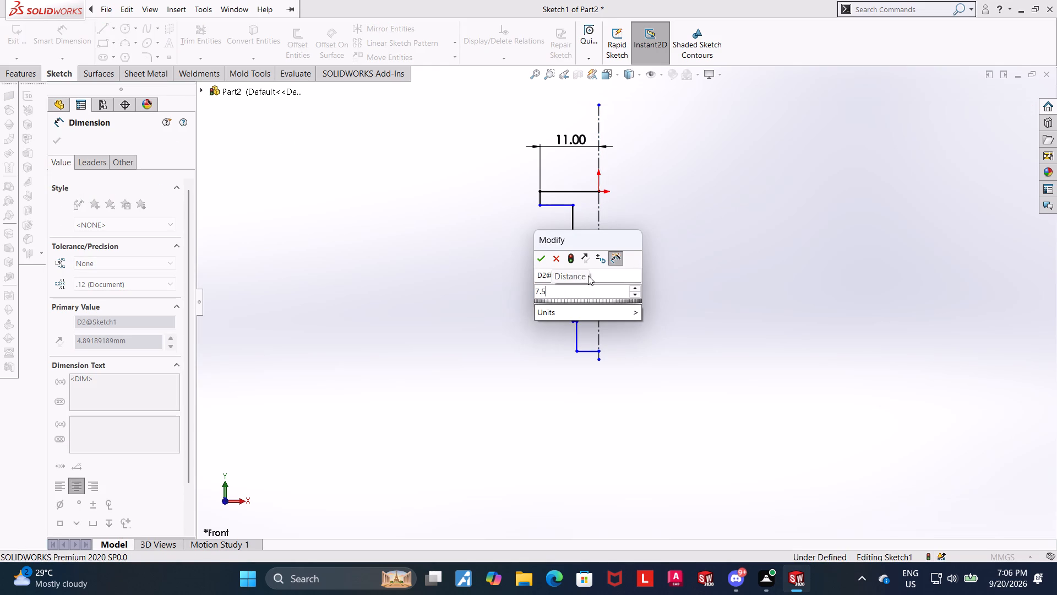
pyautogui.press('Return')
pyautogui.press('Escape')
pyautogui.press('Escape')
# Dimension the lower short vertical line 5 mm from the centerline.
pyautogui.click(49, 40)
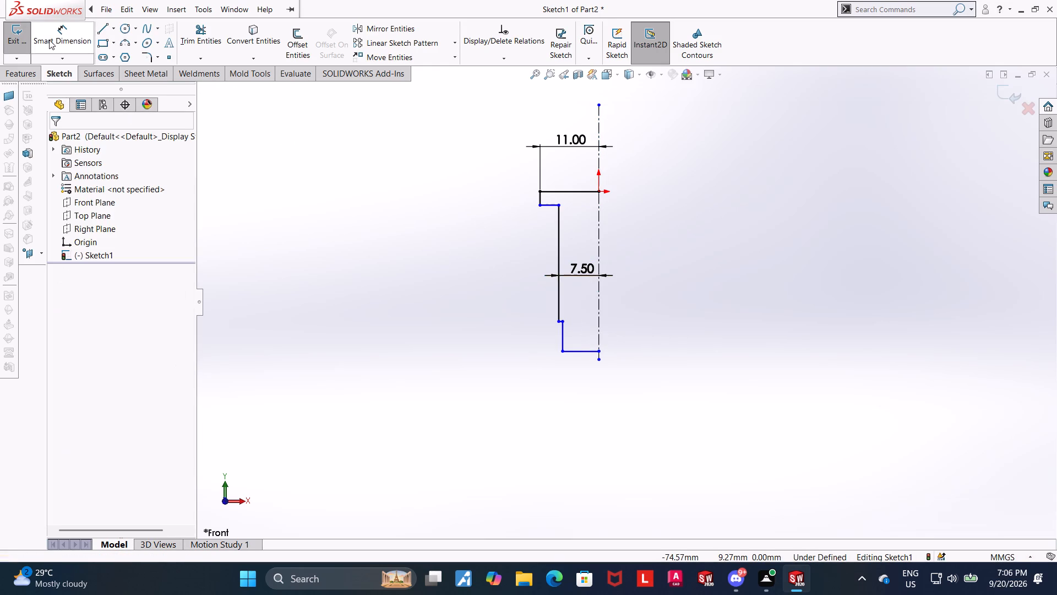
pyautogui.scroll(-2, 536, 343)
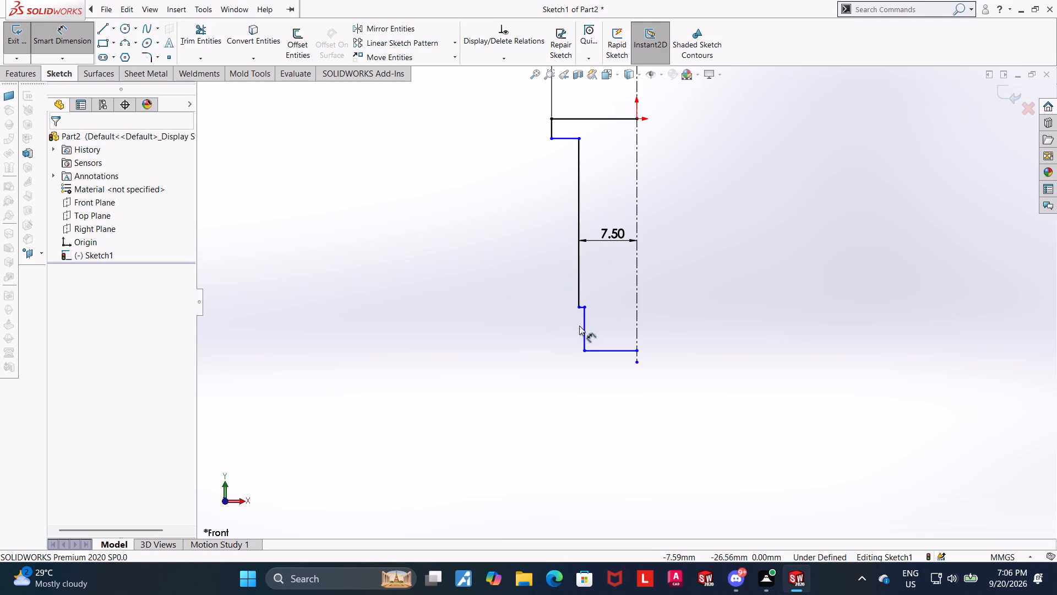
pyautogui.click(584, 327)
pyautogui.click(635, 324)
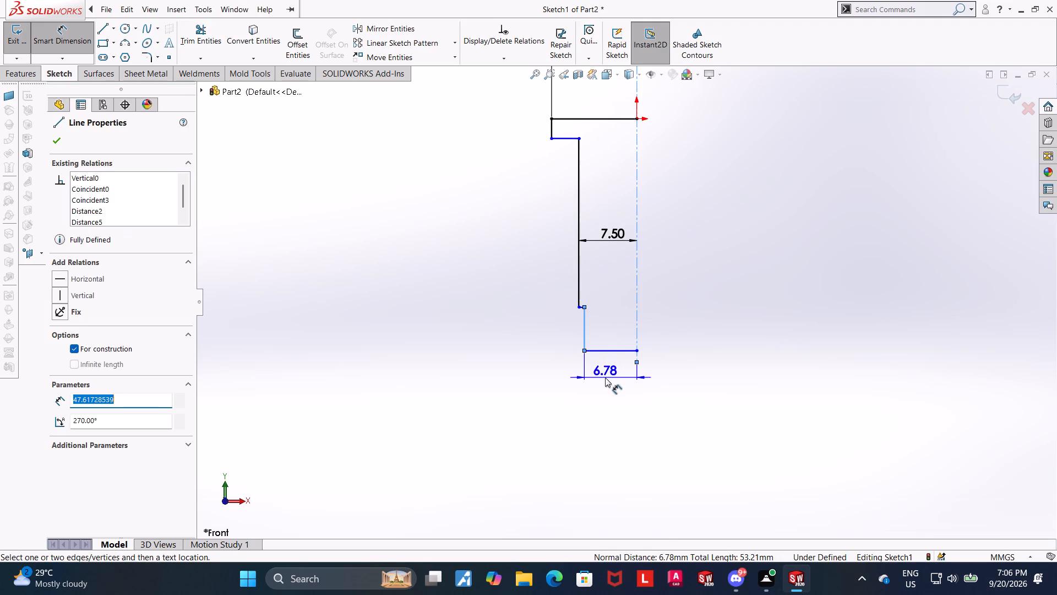
pyautogui.click(602, 388)
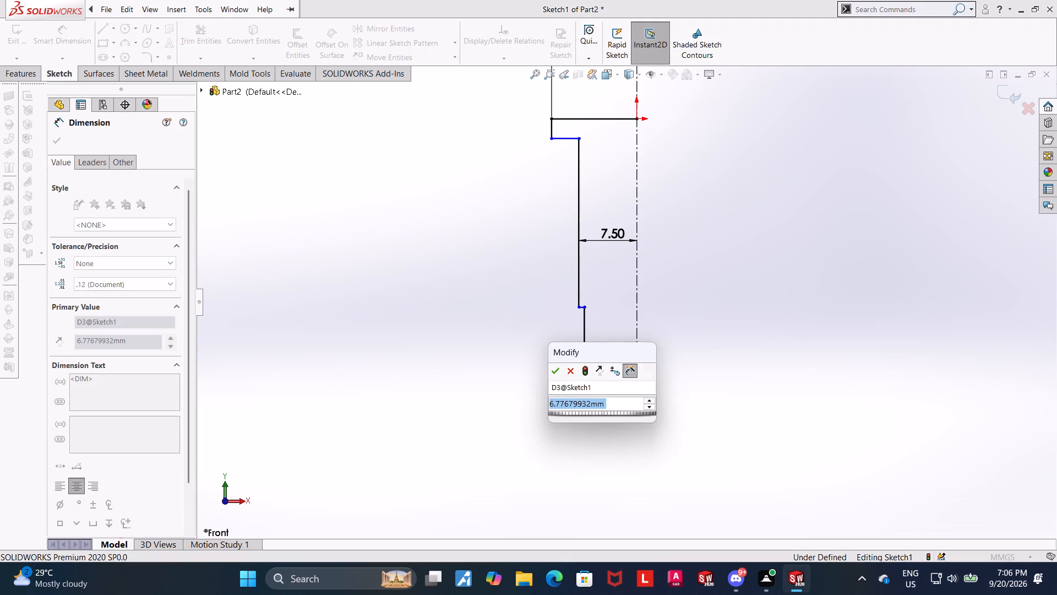
pyautogui.press('5')
pyautogui.press('Return')
pyautogui.press('Escape')
pyautogui.press('Escape')
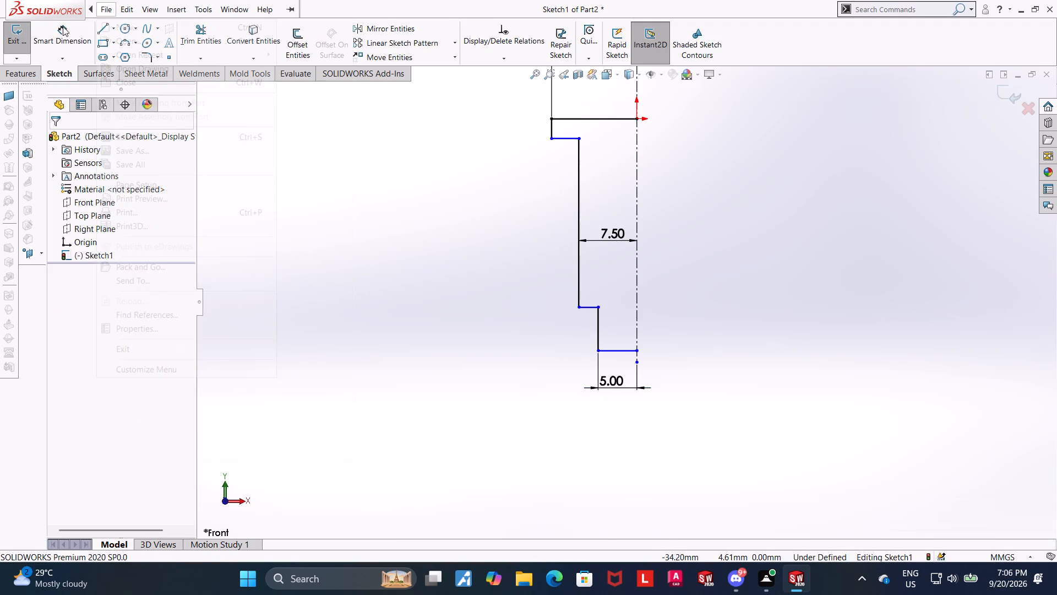
# Dimension the head's height between its top and underside lines as 5 mm.
pyautogui.click(58, 34)
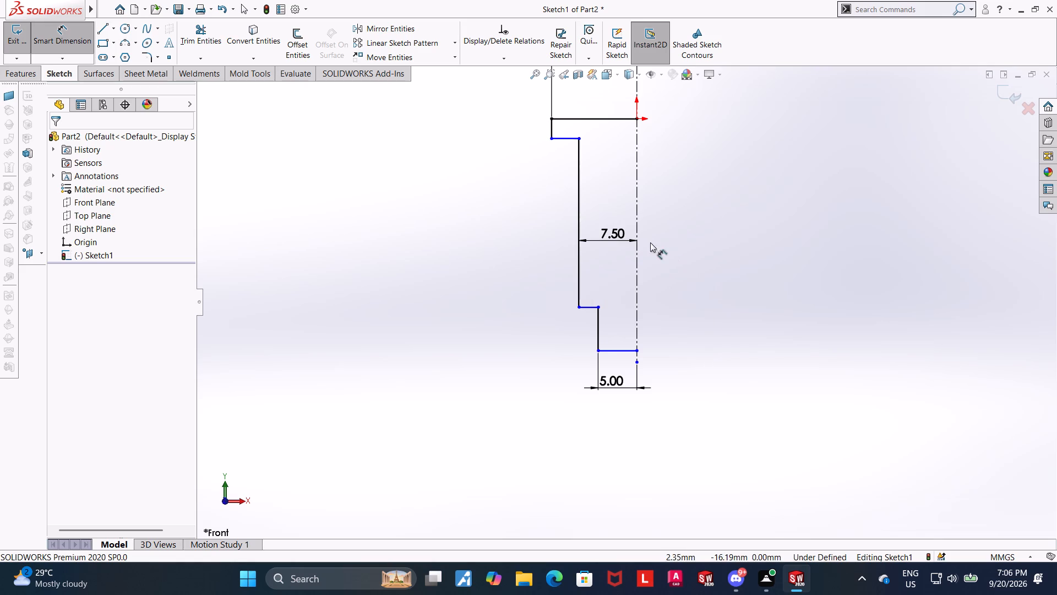
pyautogui.click(575, 122)
pyautogui.click(569, 138)
pyautogui.click(523, 127)
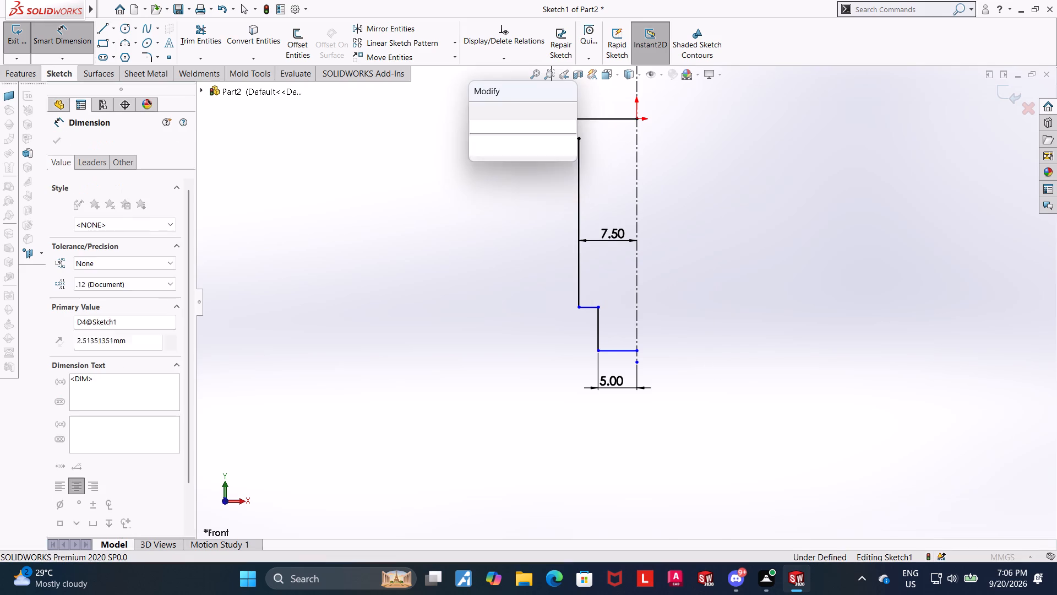
pyautogui.press('5')
pyautogui.press('Return')
pyautogui.press('Escape')
pyautogui.press('Escape')
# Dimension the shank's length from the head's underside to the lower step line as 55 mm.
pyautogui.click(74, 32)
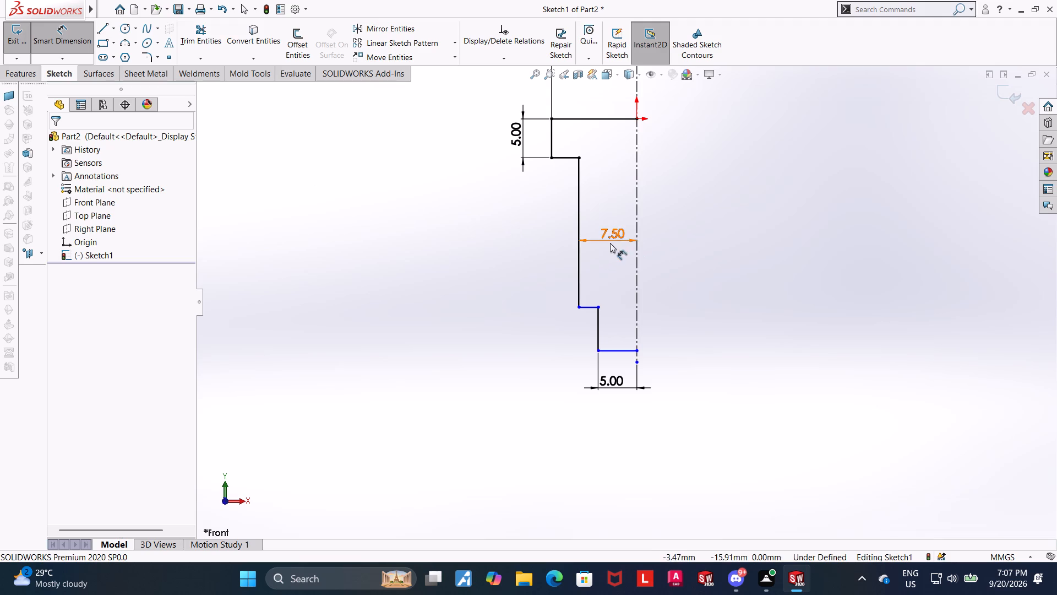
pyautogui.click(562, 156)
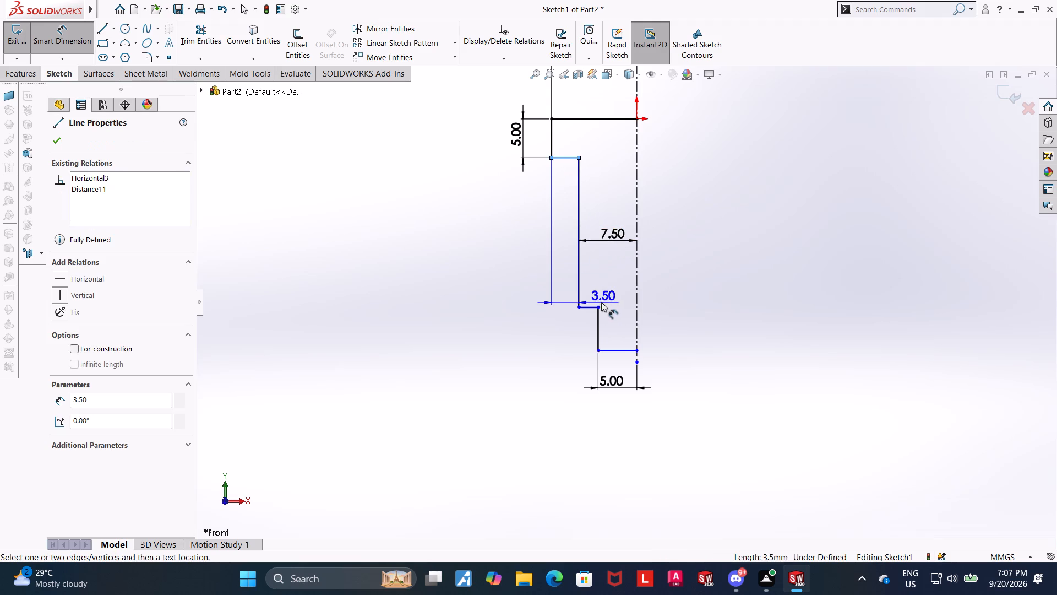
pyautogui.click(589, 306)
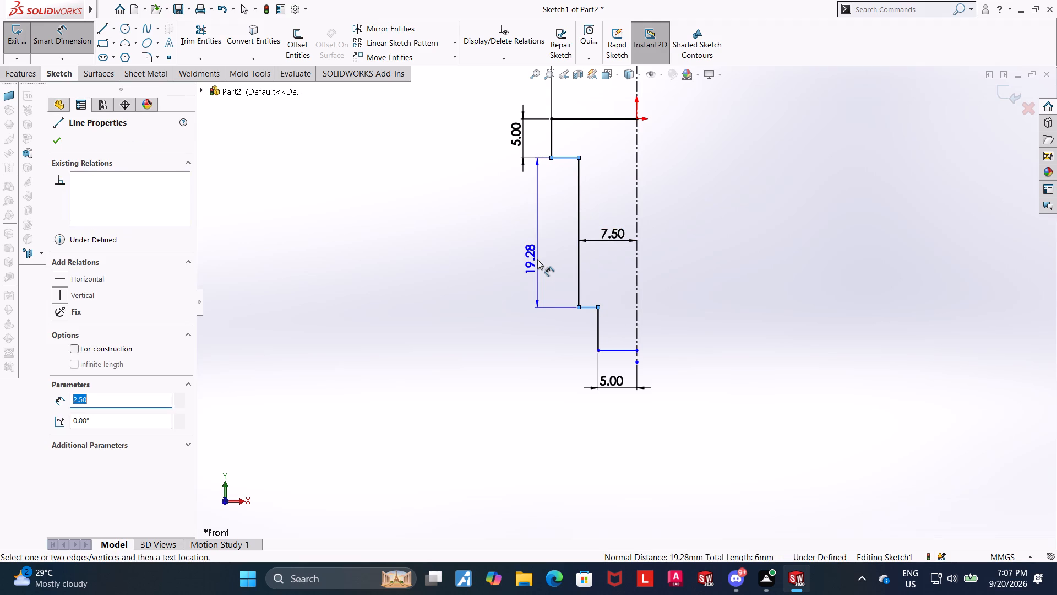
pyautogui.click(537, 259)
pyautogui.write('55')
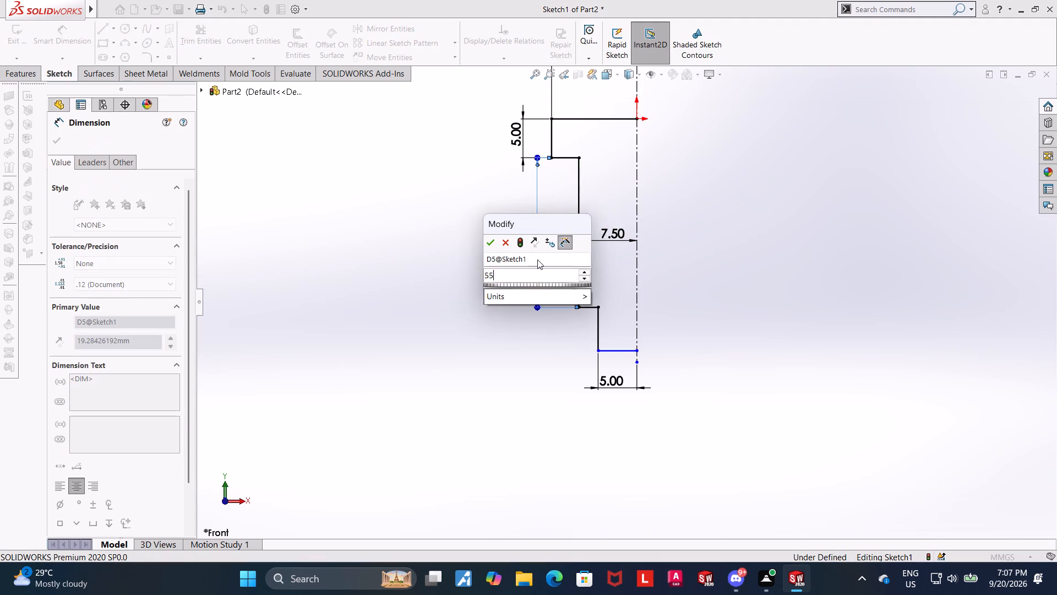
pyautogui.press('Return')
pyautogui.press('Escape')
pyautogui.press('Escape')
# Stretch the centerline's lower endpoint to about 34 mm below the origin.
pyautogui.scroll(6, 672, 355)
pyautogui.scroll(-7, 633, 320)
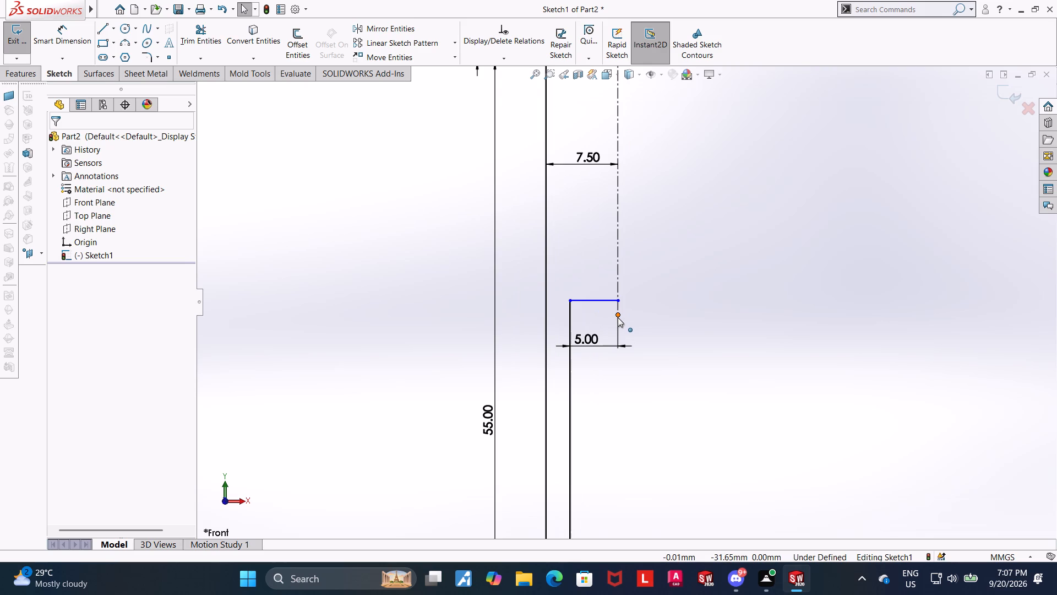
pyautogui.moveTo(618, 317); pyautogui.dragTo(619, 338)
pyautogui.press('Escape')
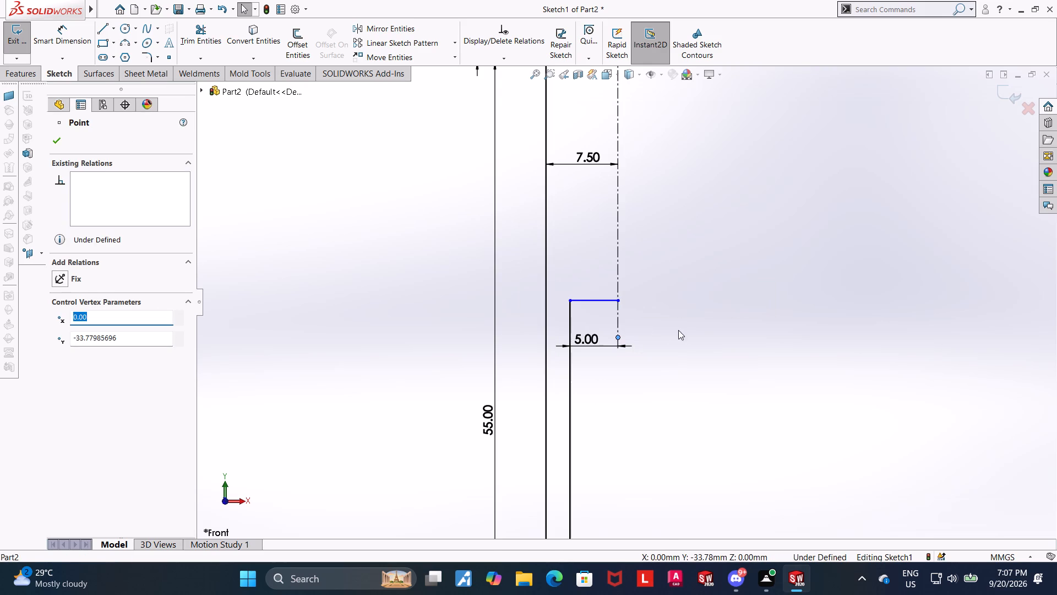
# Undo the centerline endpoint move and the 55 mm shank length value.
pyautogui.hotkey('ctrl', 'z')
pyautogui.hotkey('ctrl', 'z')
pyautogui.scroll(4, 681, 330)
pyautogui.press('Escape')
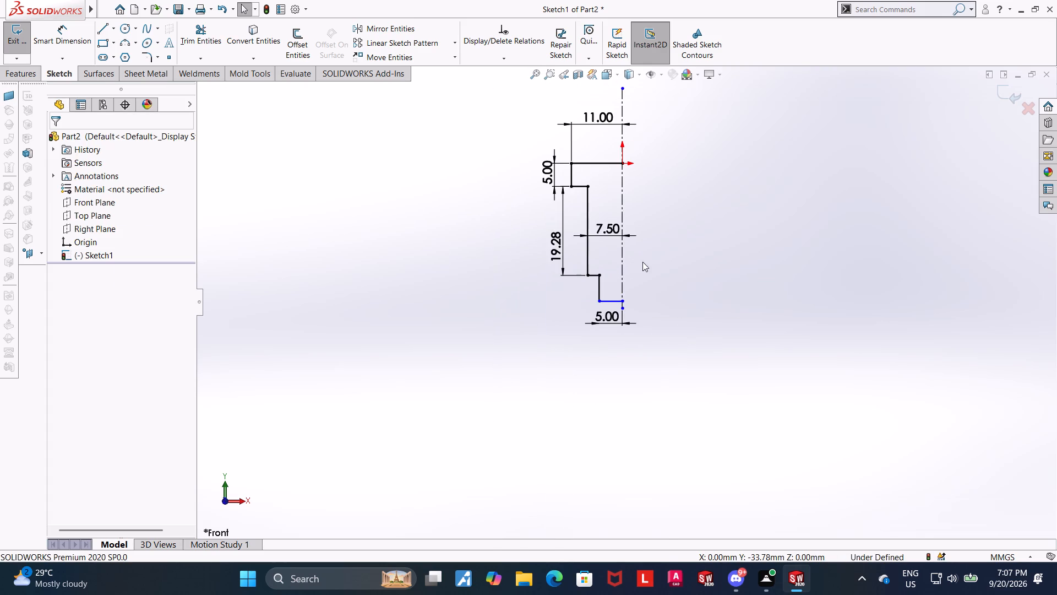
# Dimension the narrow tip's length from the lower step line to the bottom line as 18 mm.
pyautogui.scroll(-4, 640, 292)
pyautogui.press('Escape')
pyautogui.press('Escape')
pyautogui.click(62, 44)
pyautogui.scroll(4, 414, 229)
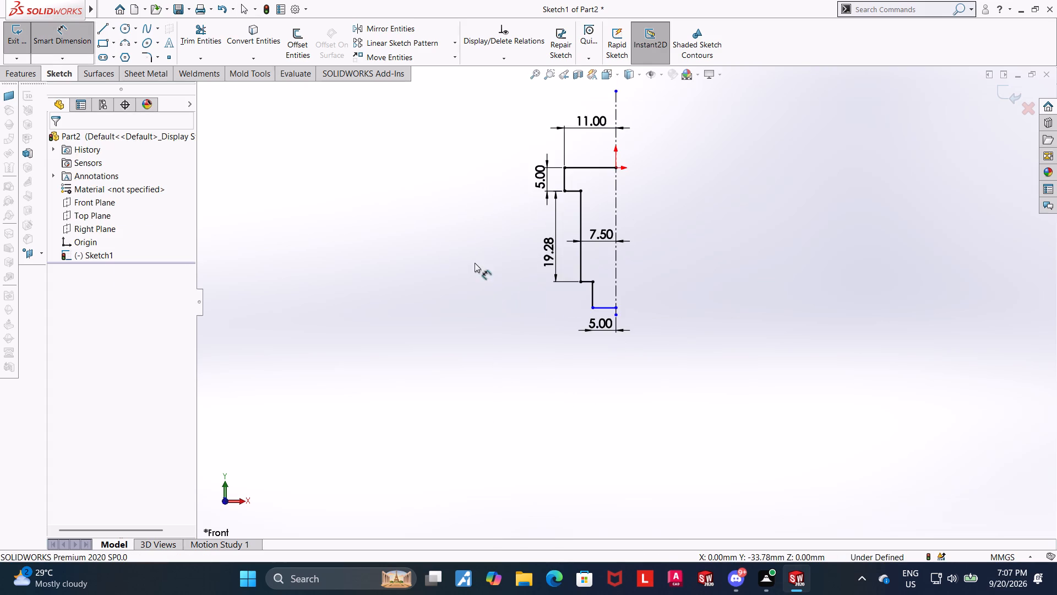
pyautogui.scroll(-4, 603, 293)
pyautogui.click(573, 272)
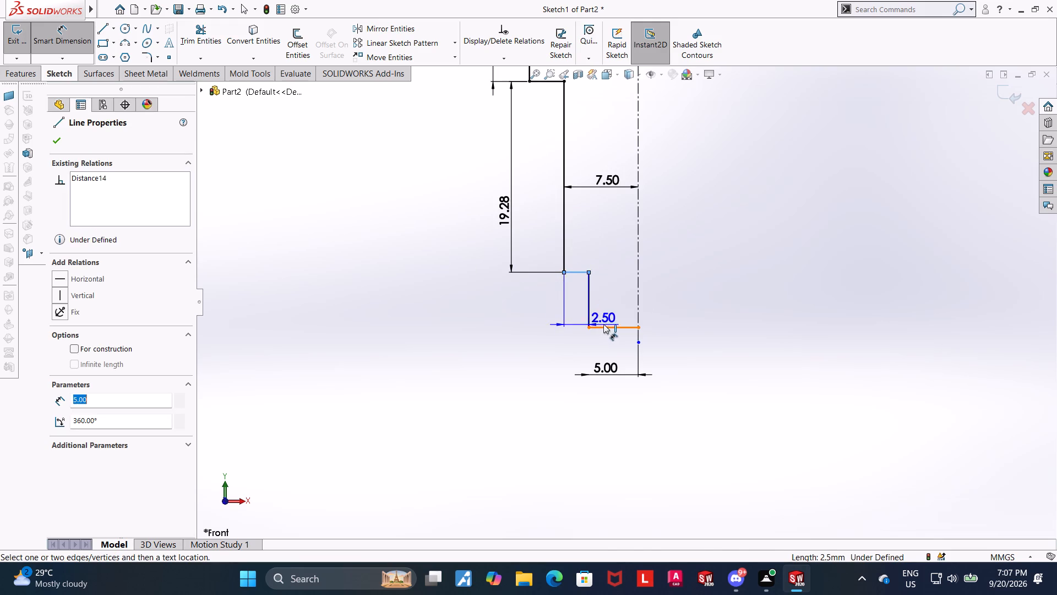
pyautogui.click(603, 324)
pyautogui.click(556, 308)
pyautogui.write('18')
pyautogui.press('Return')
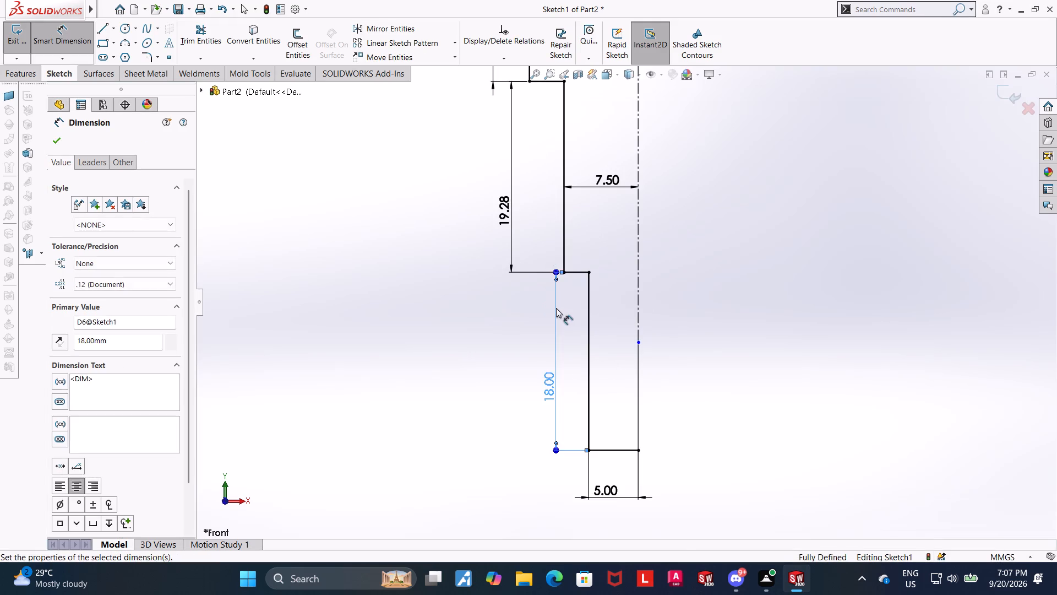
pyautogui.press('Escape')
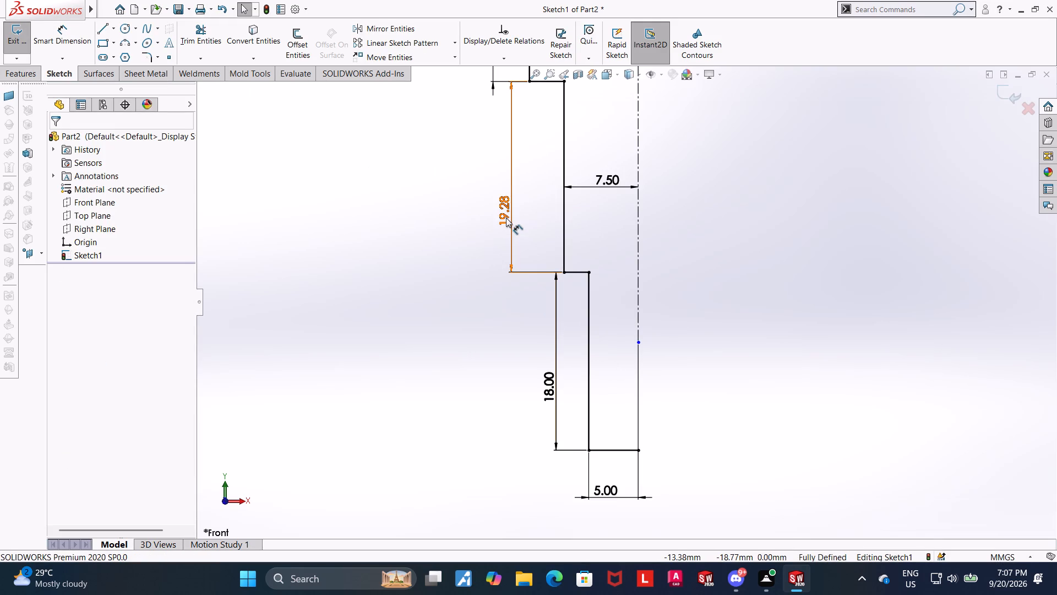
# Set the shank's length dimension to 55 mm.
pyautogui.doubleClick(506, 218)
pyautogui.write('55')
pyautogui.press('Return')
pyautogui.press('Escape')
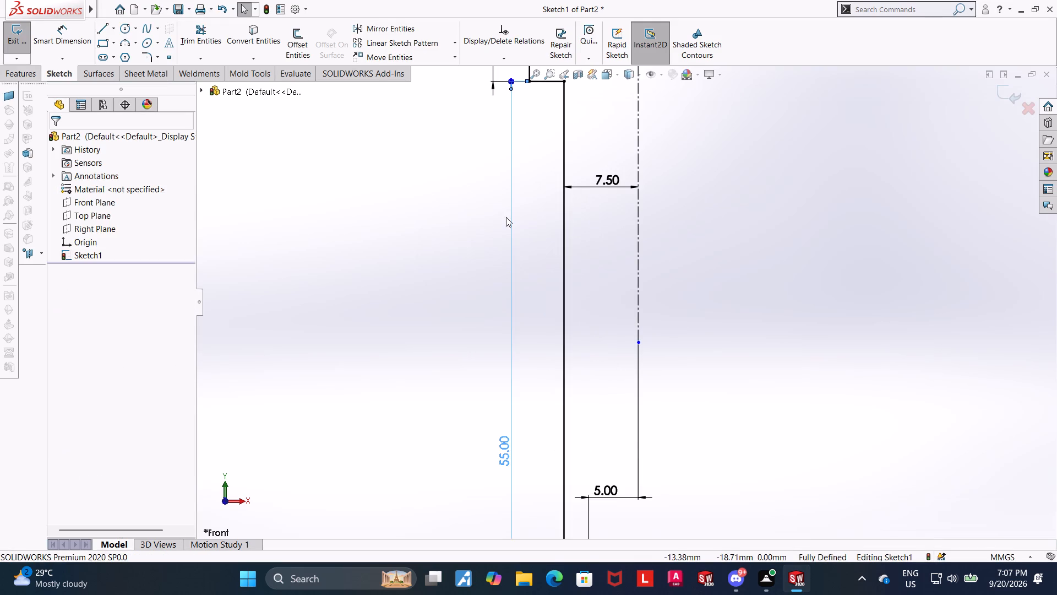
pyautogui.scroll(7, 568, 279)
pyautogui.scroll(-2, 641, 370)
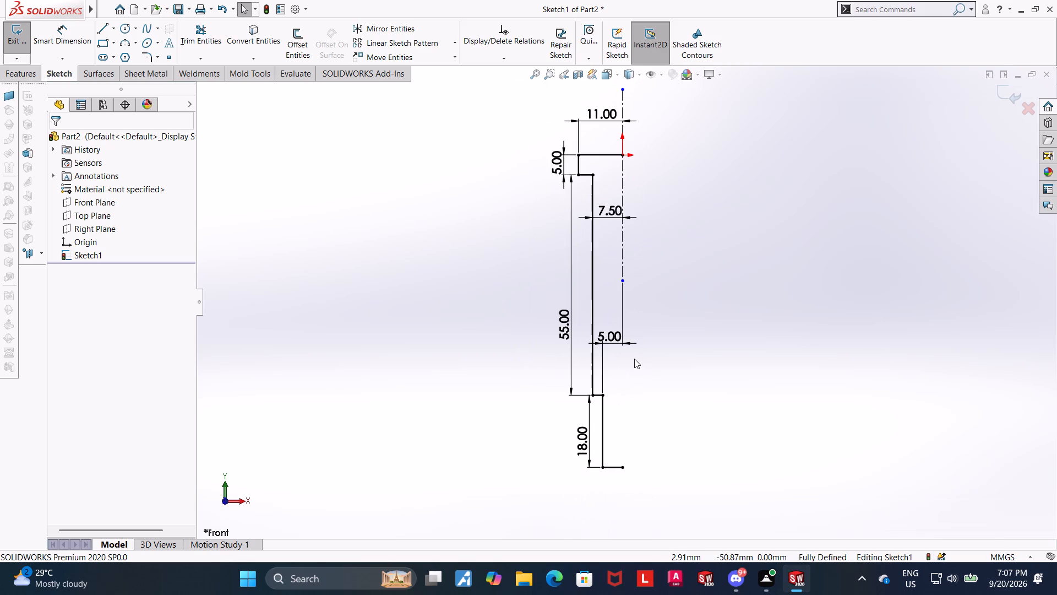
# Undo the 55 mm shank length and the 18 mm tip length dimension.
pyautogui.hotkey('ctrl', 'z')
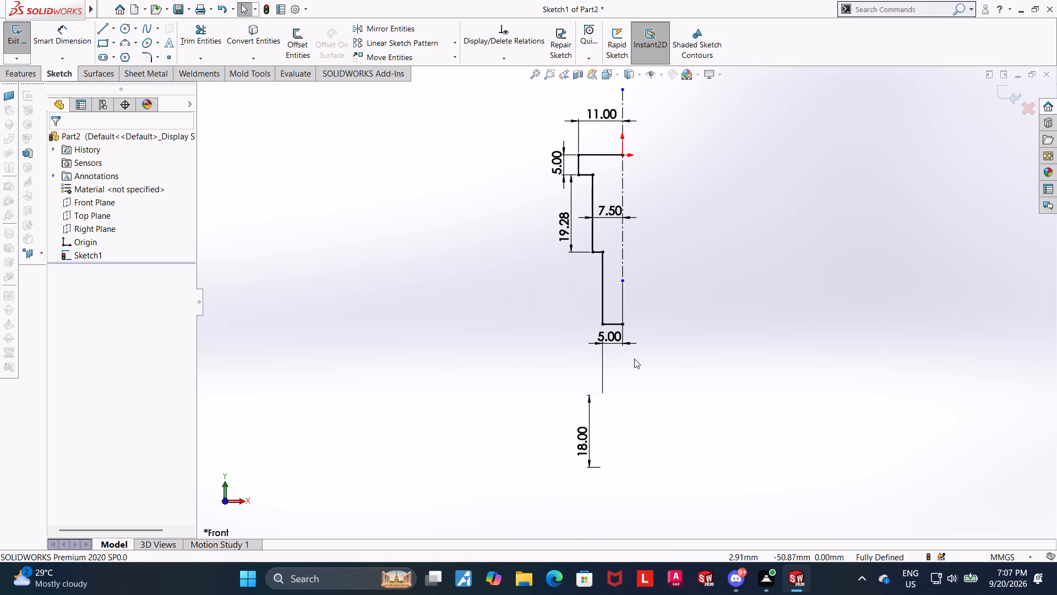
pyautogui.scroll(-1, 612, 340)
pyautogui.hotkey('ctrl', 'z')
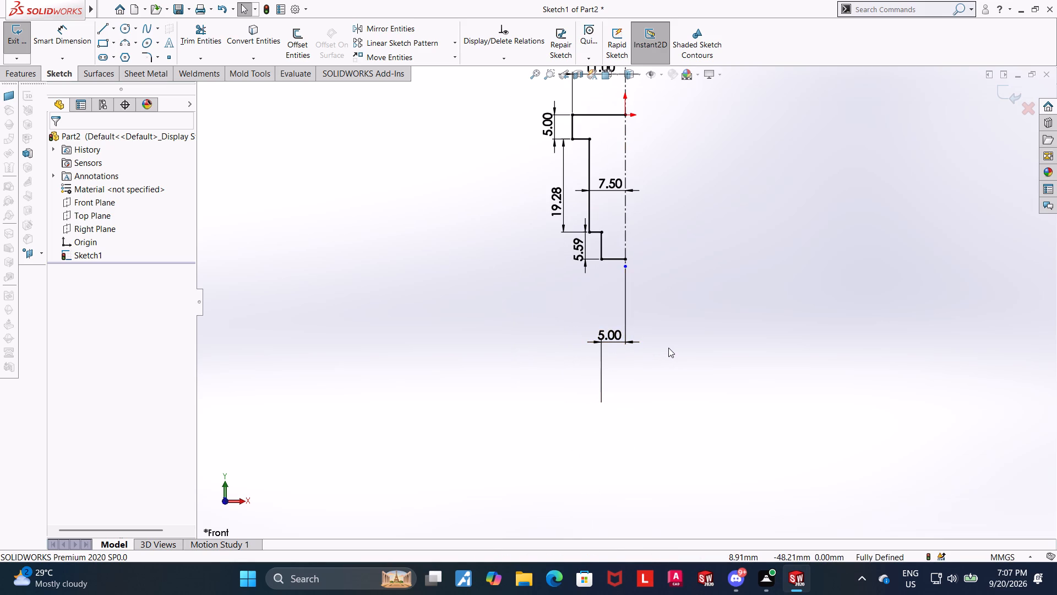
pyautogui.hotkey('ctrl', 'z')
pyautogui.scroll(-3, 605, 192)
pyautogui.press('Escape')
# Dimension the narrow tip's length from the lower step line to the bottom line as 18 mm.
pyautogui.scroll(6, 649, 211)
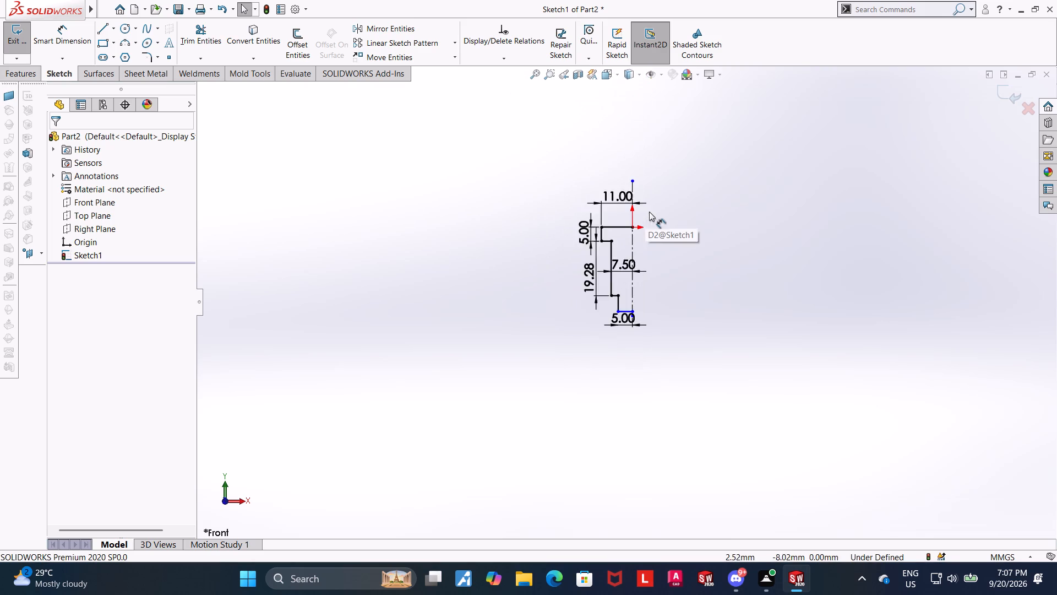
pyautogui.scroll(-3, 639, 187)
pyautogui.scroll(-3, 622, 462)
pyautogui.press('Escape')
pyautogui.click(51, 39)
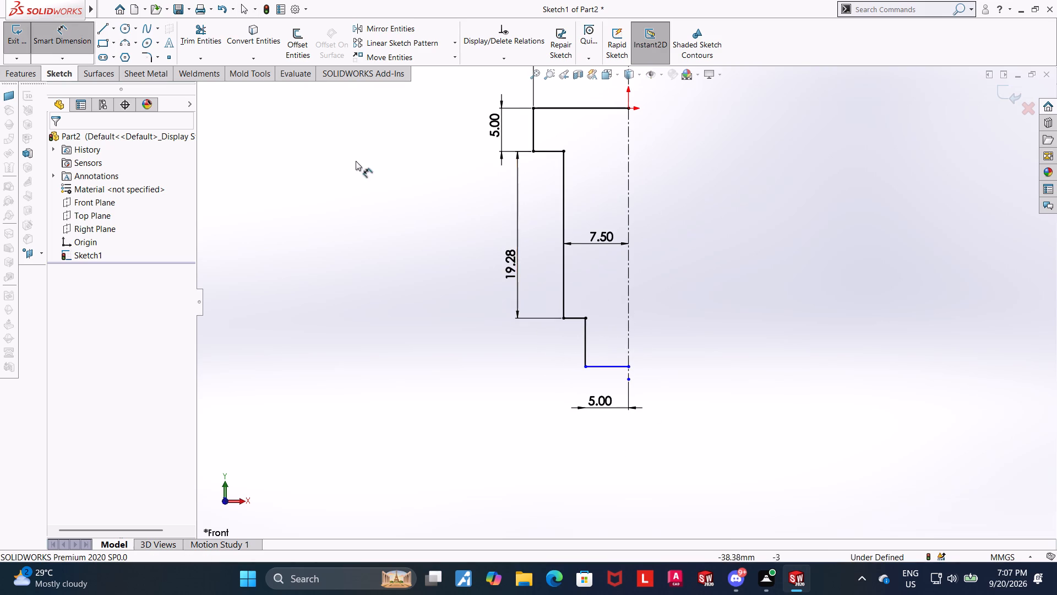
pyautogui.click(577, 317)
pyautogui.click(604, 366)
pyautogui.click(558, 350)
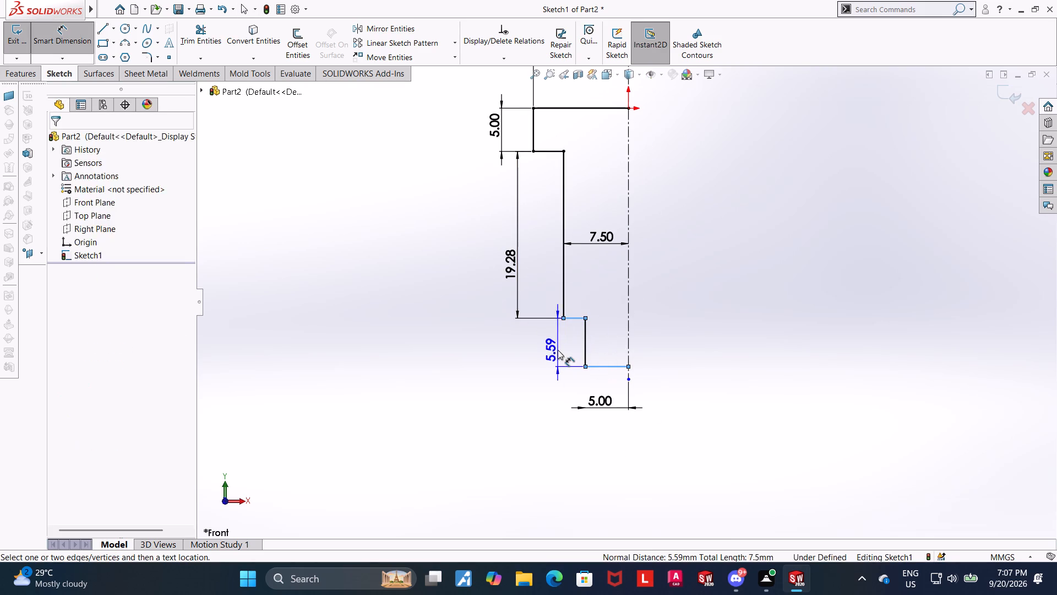
pyautogui.write('18')
pyautogui.press('Return')
pyautogui.press('Escape')
pyautogui.press('Escape')
# Stretch the centerline's lower endpoint past the profile to about 60 mm below the origin.
pyautogui.scroll(6, 664, 413)
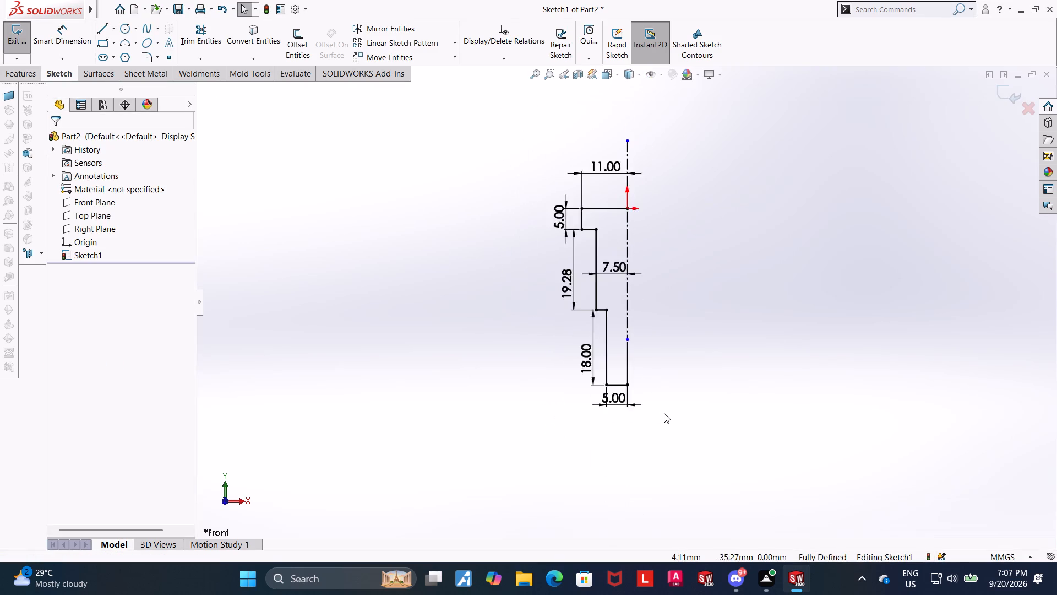
pyautogui.scroll(-3, 650, 372)
pyautogui.moveTo(610, 290); pyautogui.dragTo(613, 434)
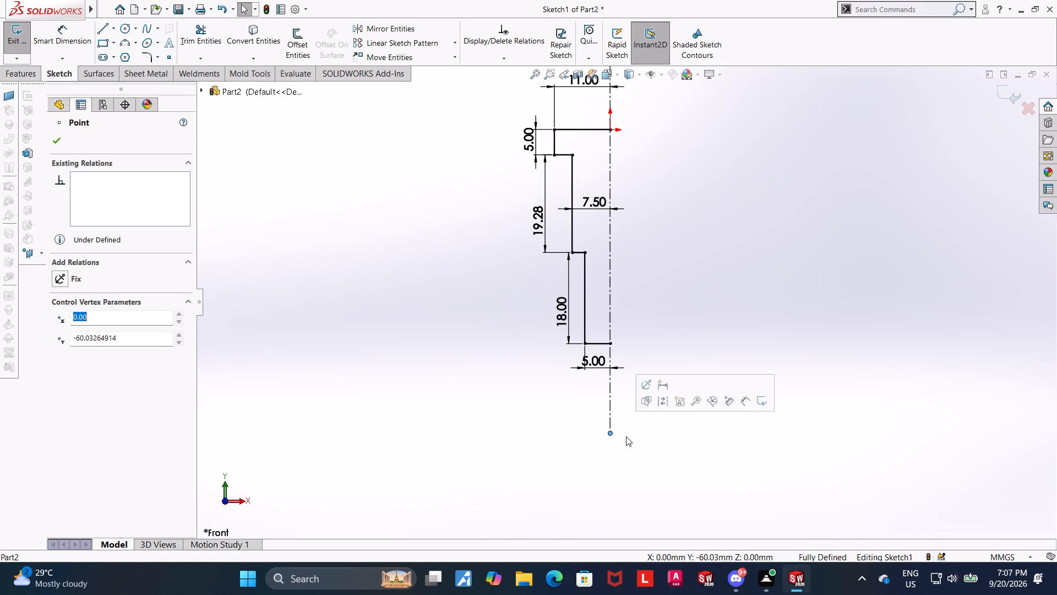
pyautogui.press('Escape')
pyautogui.press('Escape')
pyautogui.scroll(3, 472, 240)
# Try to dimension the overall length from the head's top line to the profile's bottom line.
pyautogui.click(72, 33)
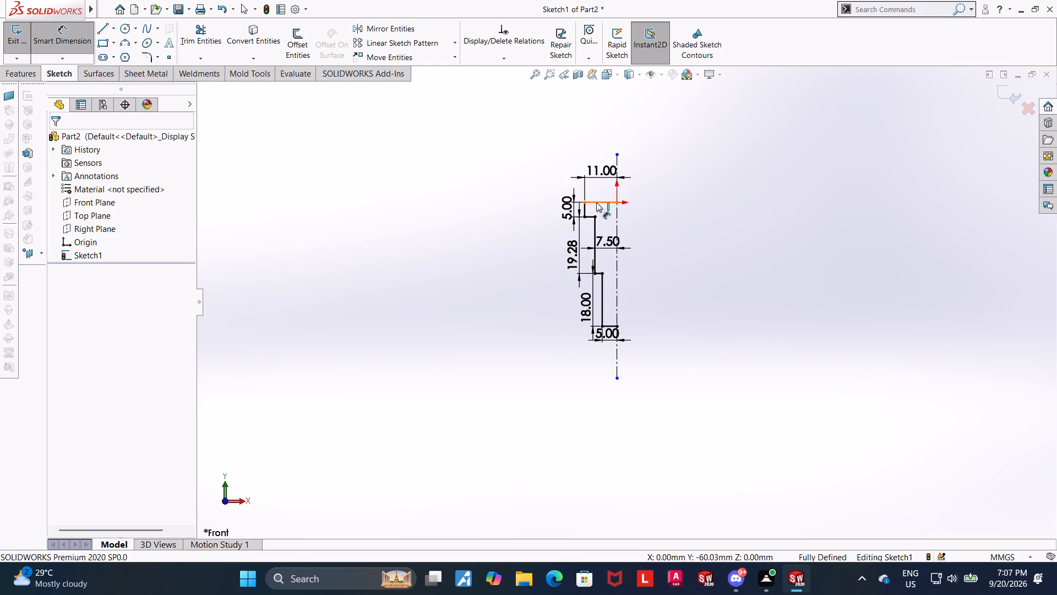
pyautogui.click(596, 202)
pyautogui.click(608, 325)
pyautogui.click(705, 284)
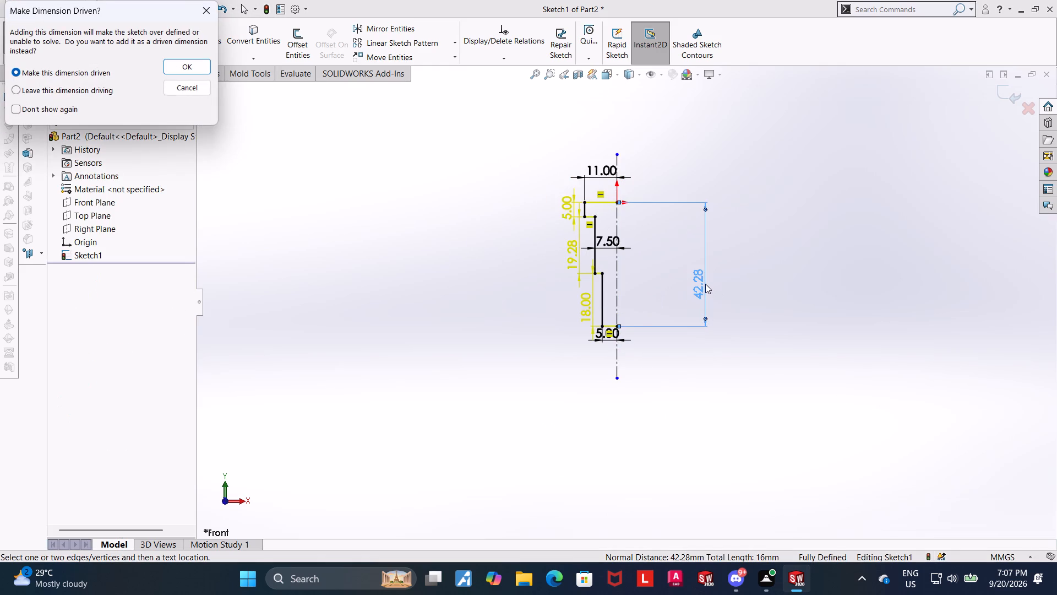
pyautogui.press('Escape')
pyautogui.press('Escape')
# Delete the shank length dimension between the head's underside and the lower step line.
pyautogui.rightClick(573, 251)
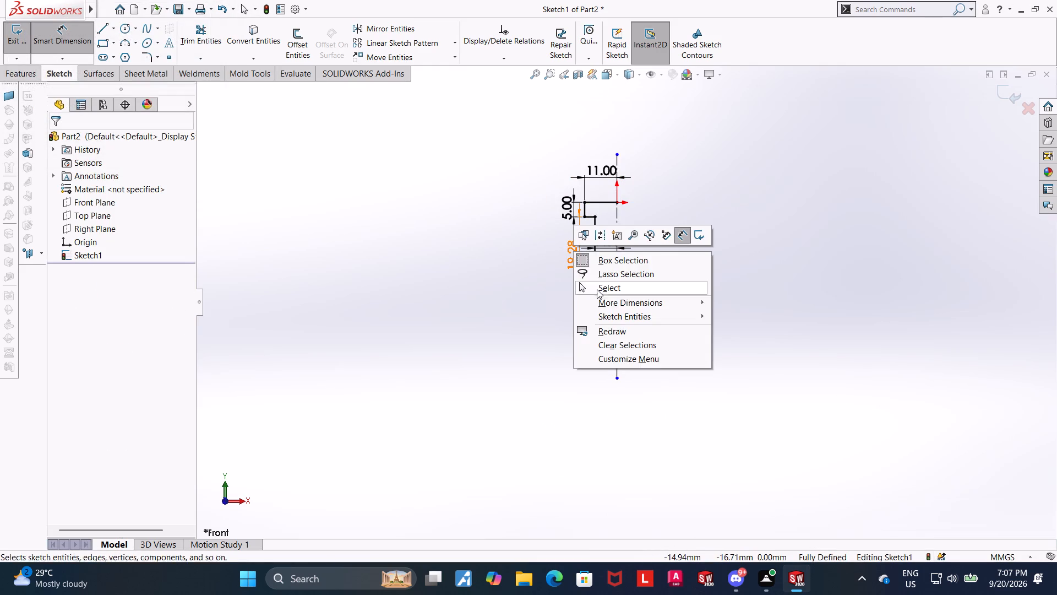
pyautogui.press('Escape')
pyautogui.press('Escape')
pyautogui.scroll(-4, 600, 271)
pyautogui.rightClick(555, 248)
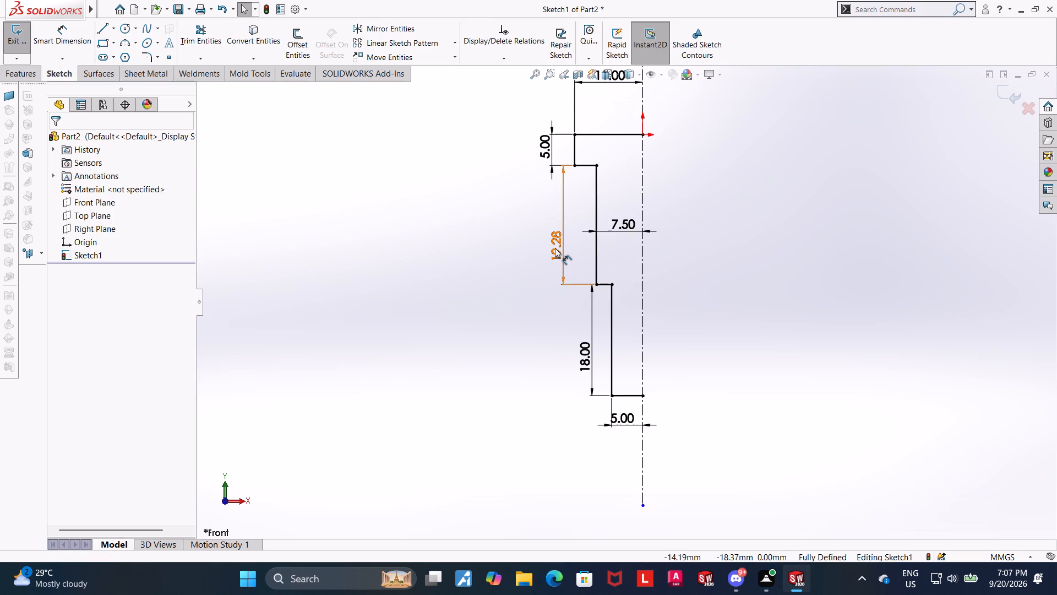
pyautogui.click(594, 381)
pyautogui.press('Escape')
# Dimension the overall length from the head's top line to the bottom line as 55+5+18 mm.
pyautogui.click(68, 38)
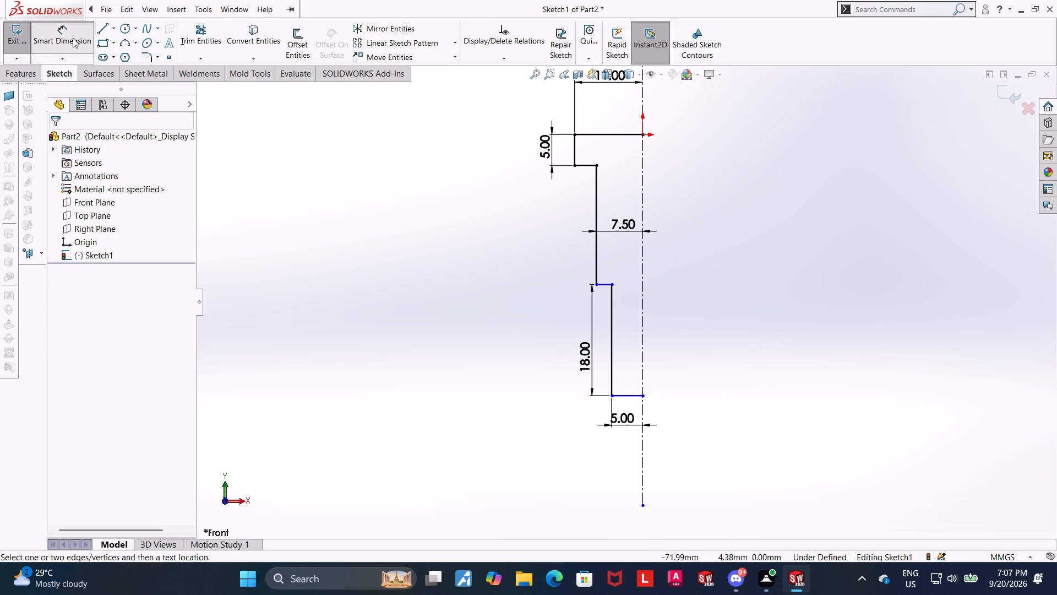
pyautogui.click(623, 136)
pyautogui.click(625, 393)
pyautogui.click(735, 332)
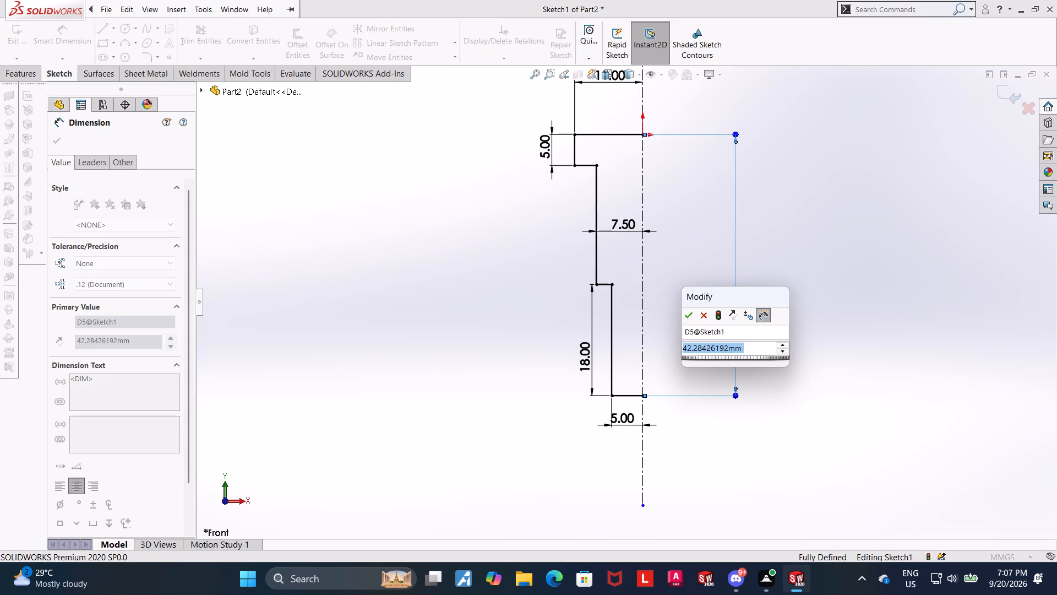
pyautogui.write('55')
pyautogui.write('+5+18')
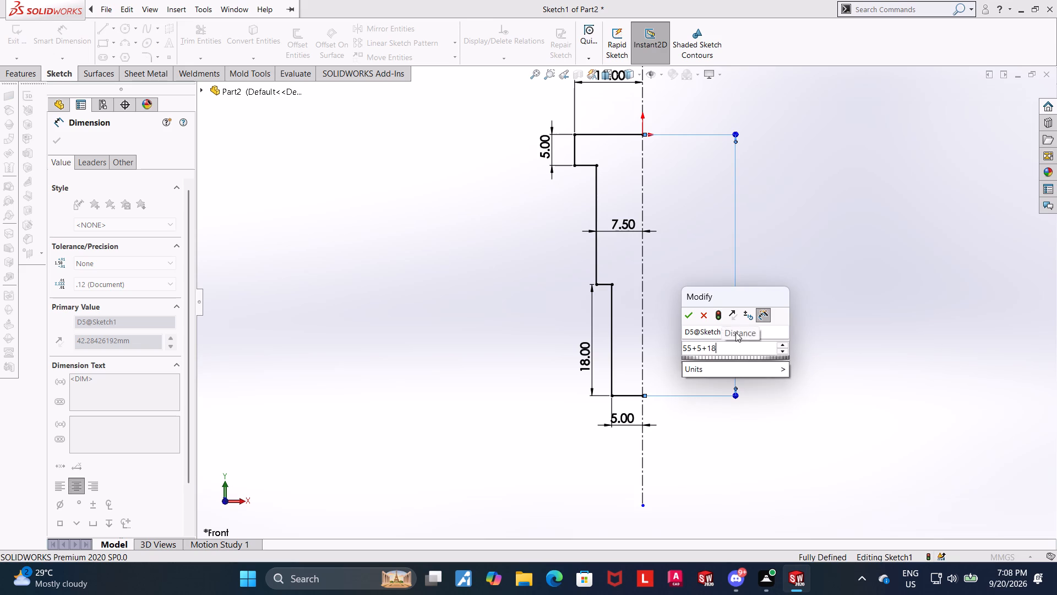
pyautogui.press('Return')
pyautogui.scroll(6, 748, 297)
pyautogui.scroll(-3, 696, 371)
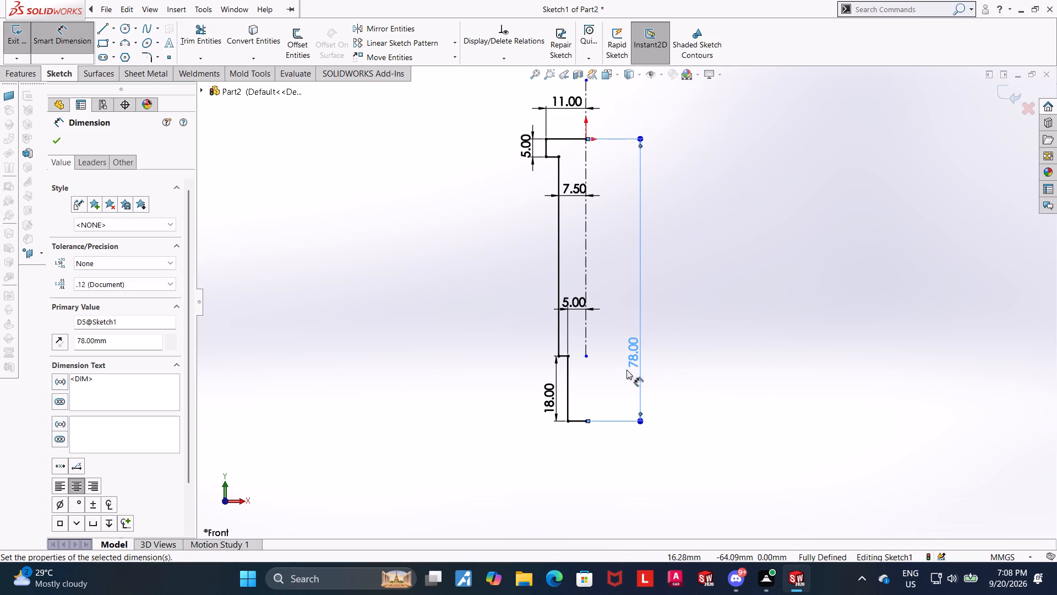
# Stretch the centerline's lower endpoint past the profile's bottom line to about 92 mm below the origin.
pyautogui.press('Escape')
pyautogui.moveTo(585, 358); pyautogui.dragTo(585, 473)
pyautogui.press('Escape')
pyautogui.press('Escape')
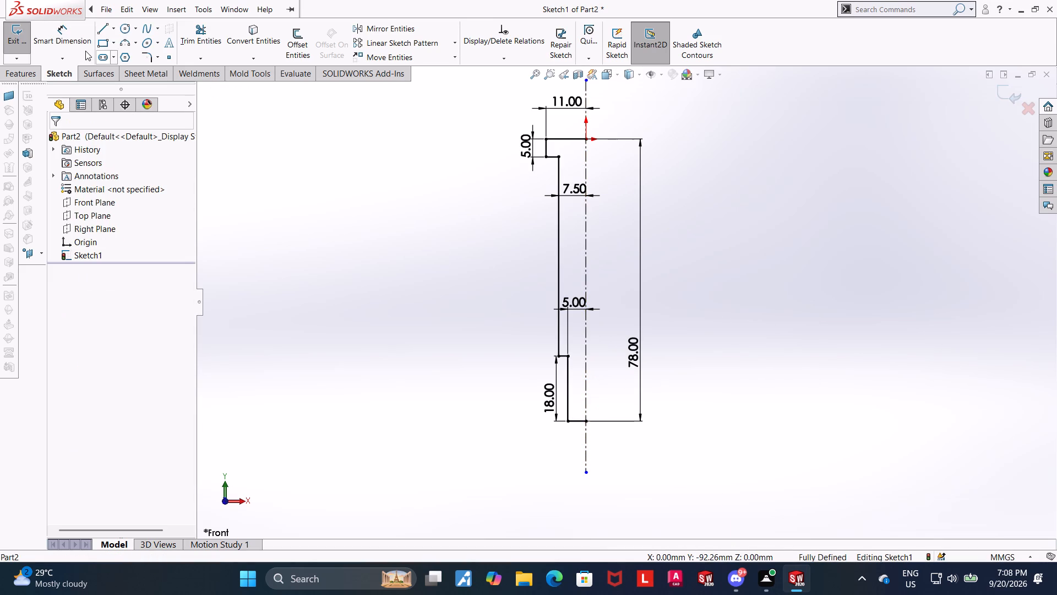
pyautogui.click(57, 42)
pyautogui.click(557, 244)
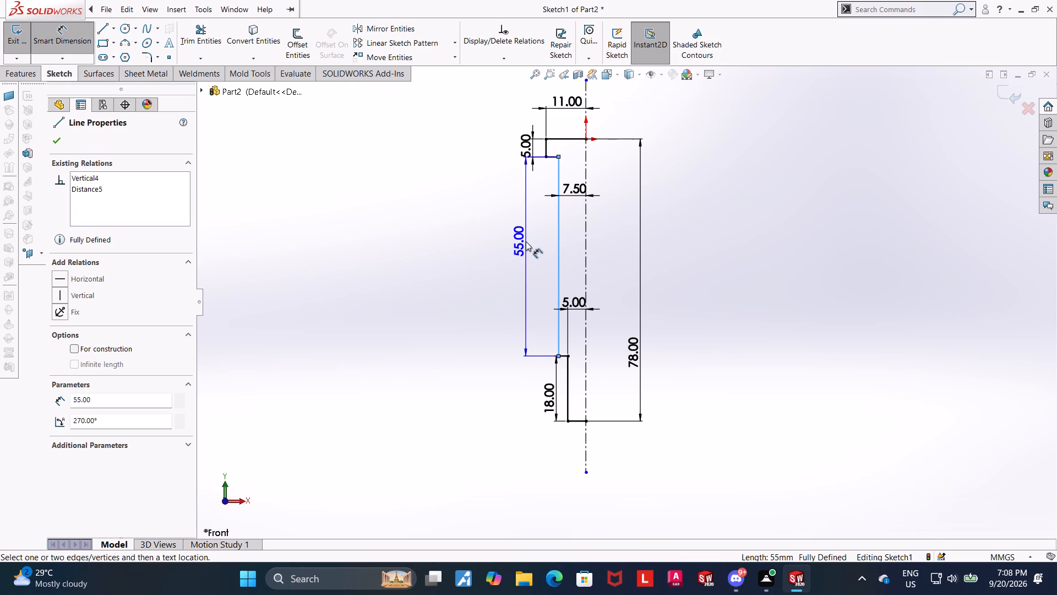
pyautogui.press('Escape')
# Close the profile with a vertical line along the centerline from the origin to the bottom line's end, and exit the sketch.
pyautogui.scroll(1, 620, 259)
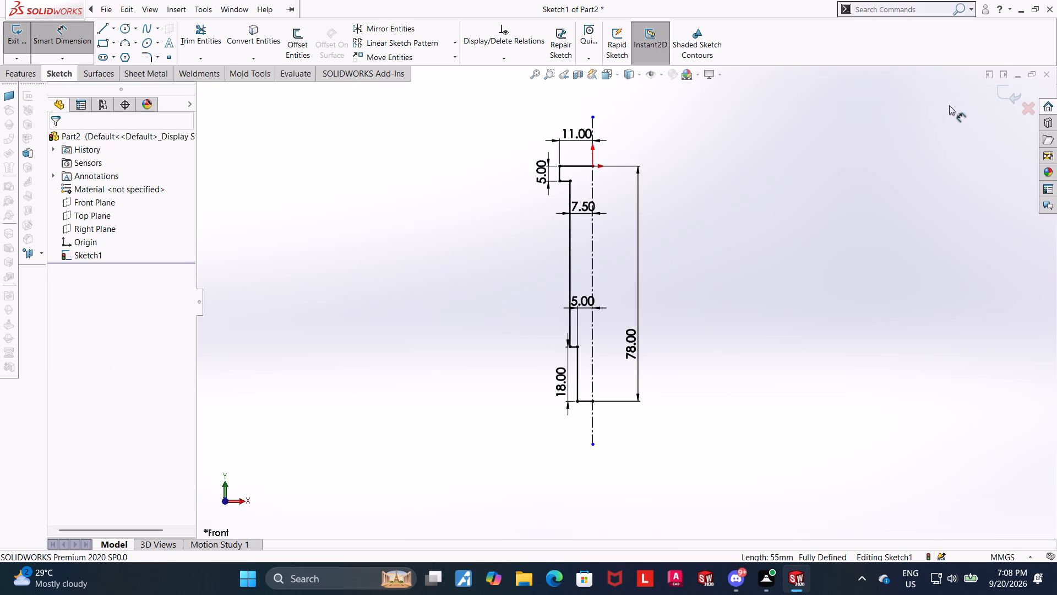
pyautogui.click(103, 31)
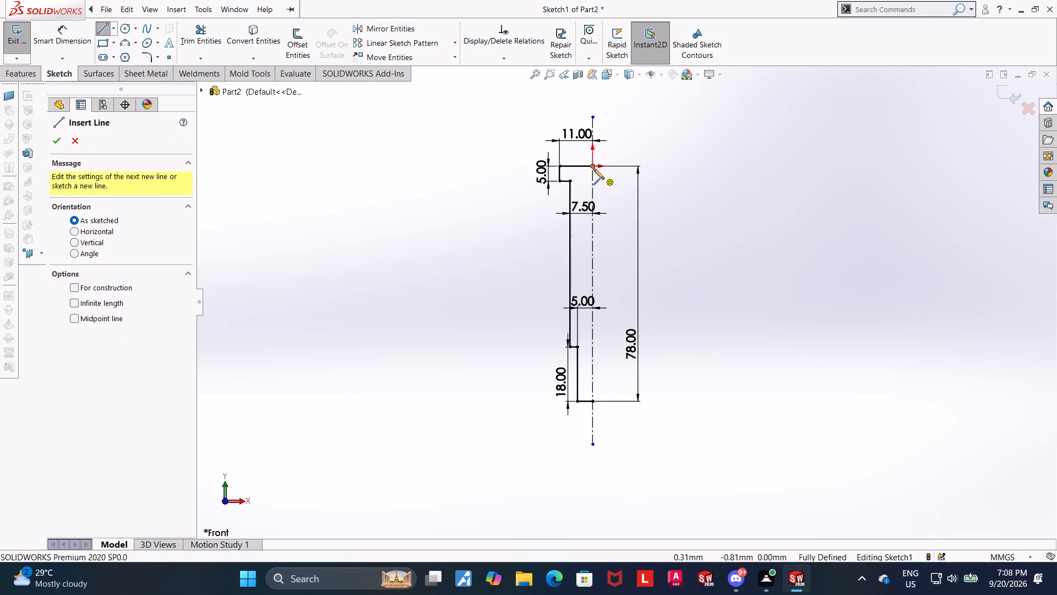
pyautogui.click(593, 169)
pyautogui.click(593, 402)
pyautogui.press('Escape')
pyautogui.press('Escape')
pyautogui.press('Escape')
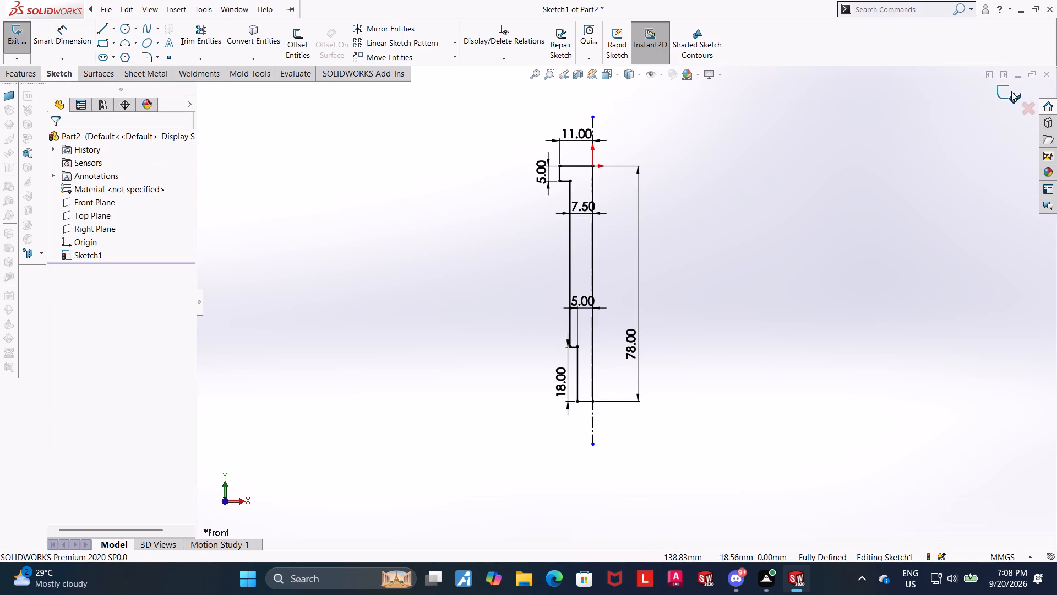
pyautogui.press('Escape')
pyautogui.click(1007, 90)
# Revolve the closed profile 360 degrees about the centerline into a solid stepped pin.
pyautogui.moveTo(840, 207); pyautogui.dragTo(819, 210, button='middle')
pyautogui.scroll(1, 831, 209)
pyautogui.moveTo(810, 210); pyautogui.dragTo(785, 216, button='middle')
pyautogui.click(51, 41)
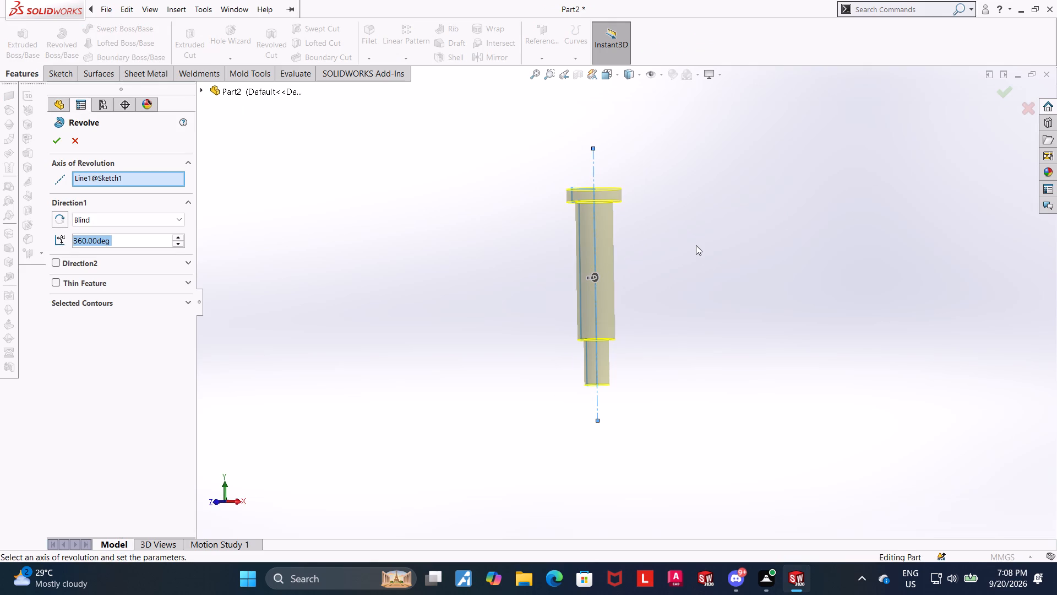
pyautogui.moveTo(669, 240); pyautogui.dragTo(685, 244, button='middle')
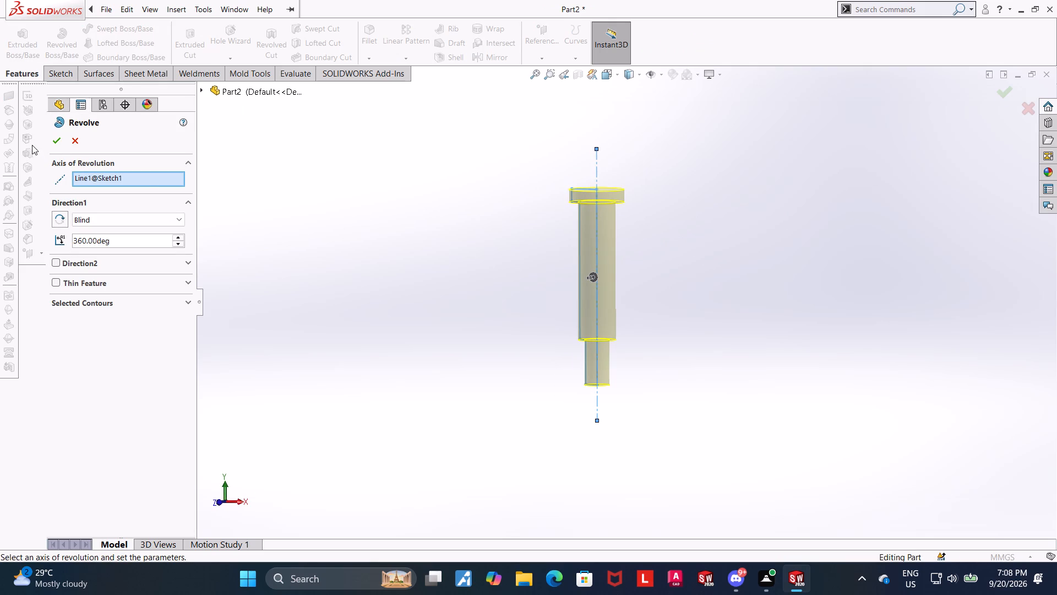
pyautogui.click(57, 142)
pyautogui.click(413, 324)
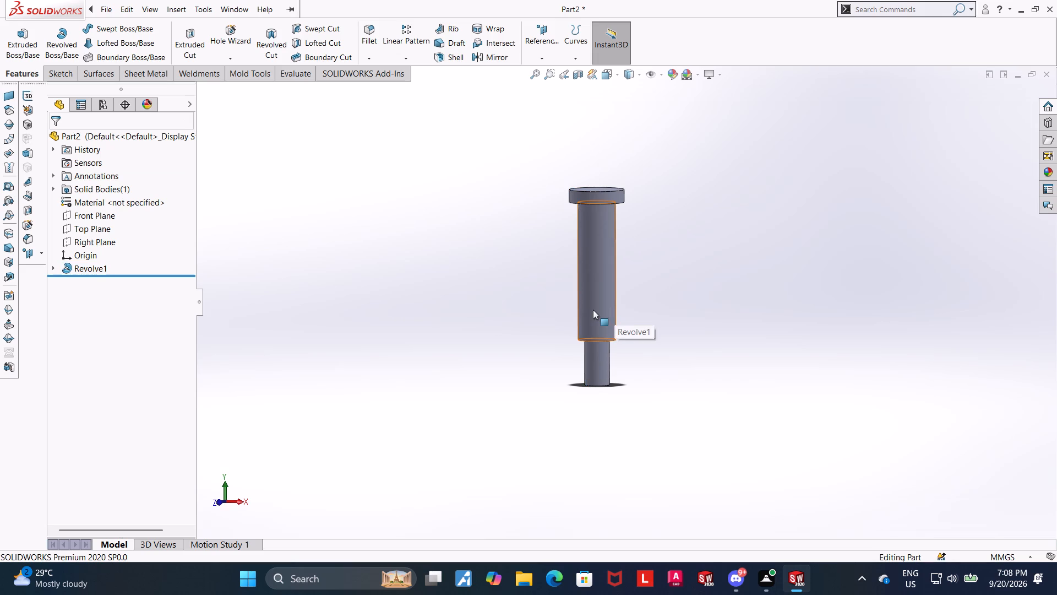
# Start a Thread on the circular edge of the pin's narrow end, using the Extrude thread method.
pyautogui.moveTo(621, 371); pyautogui.dragTo(622, 201, button='middle')
pyautogui.scroll(-3, 575, 338)
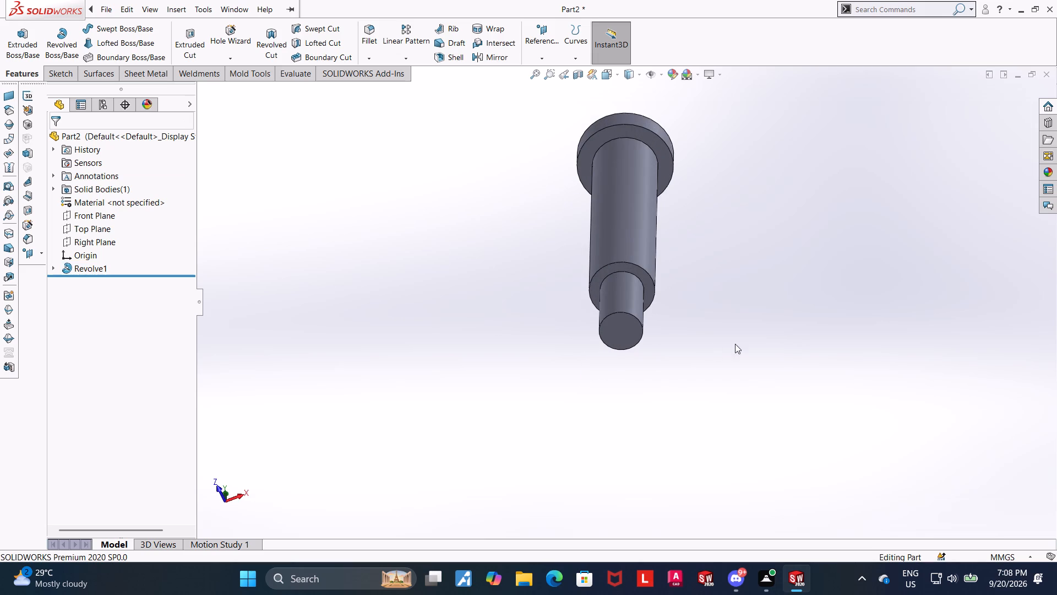
pyautogui.scroll(-2, 688, 309)
pyautogui.click(231, 62)
pyautogui.click(244, 102)
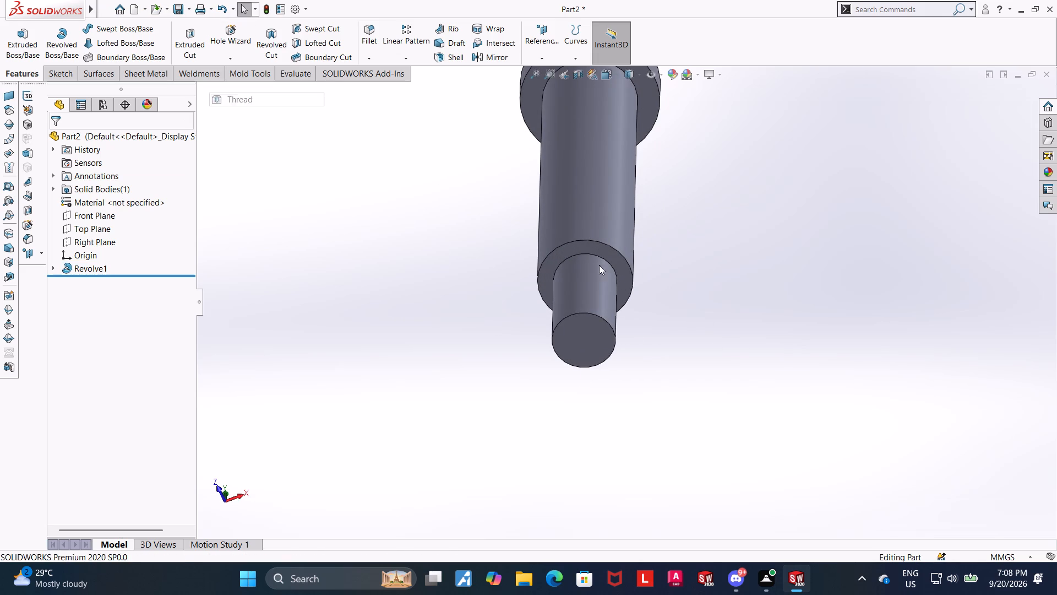
pyautogui.click(604, 304)
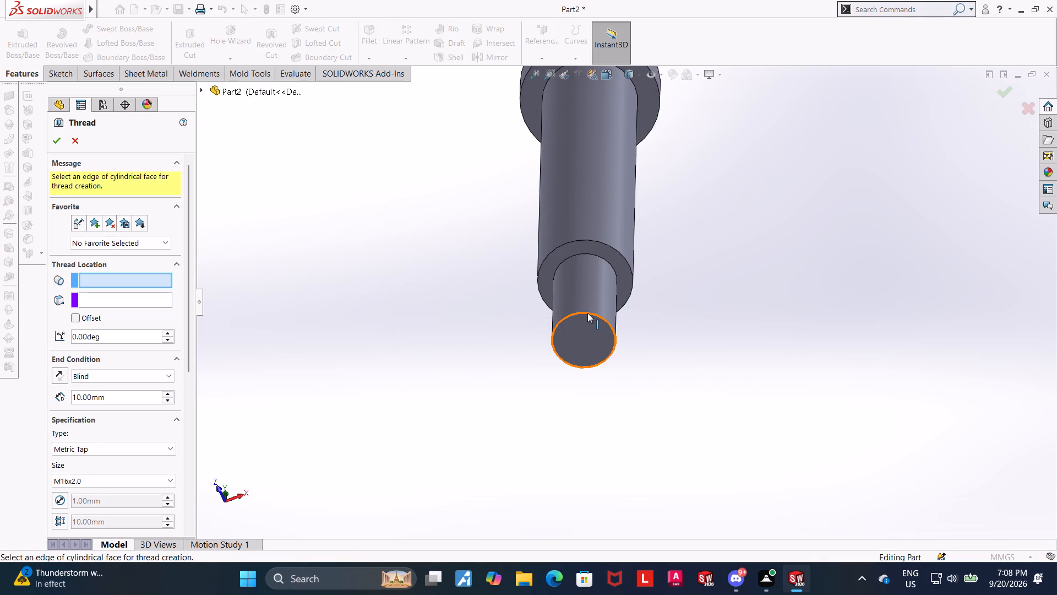
pyautogui.click(587, 313)
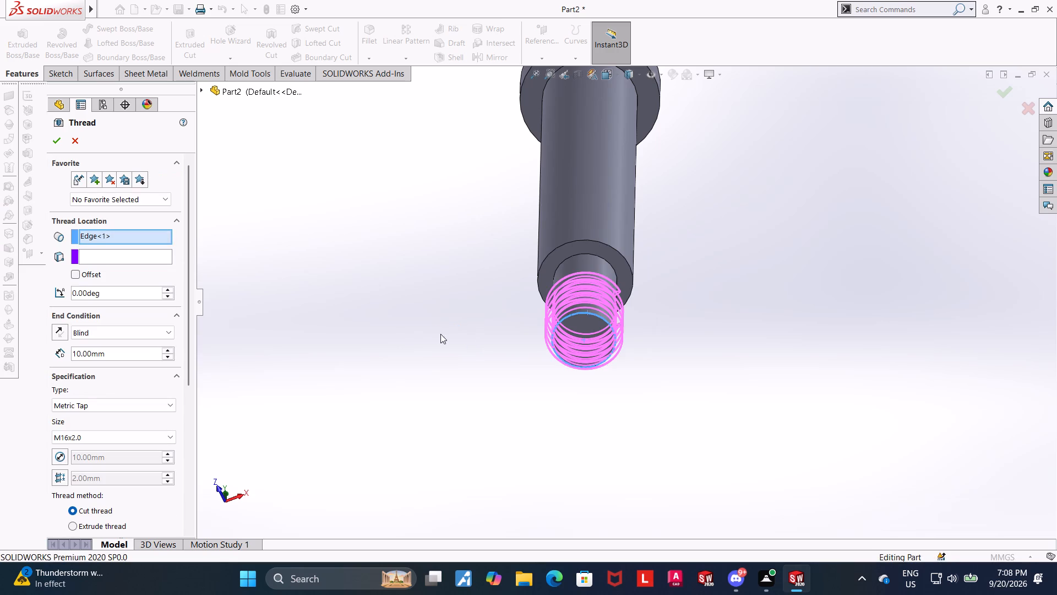
pyautogui.moveTo(438, 334); pyautogui.dragTo(500, 257, button='middle')
pyautogui.scroll(-3, 105, 425)
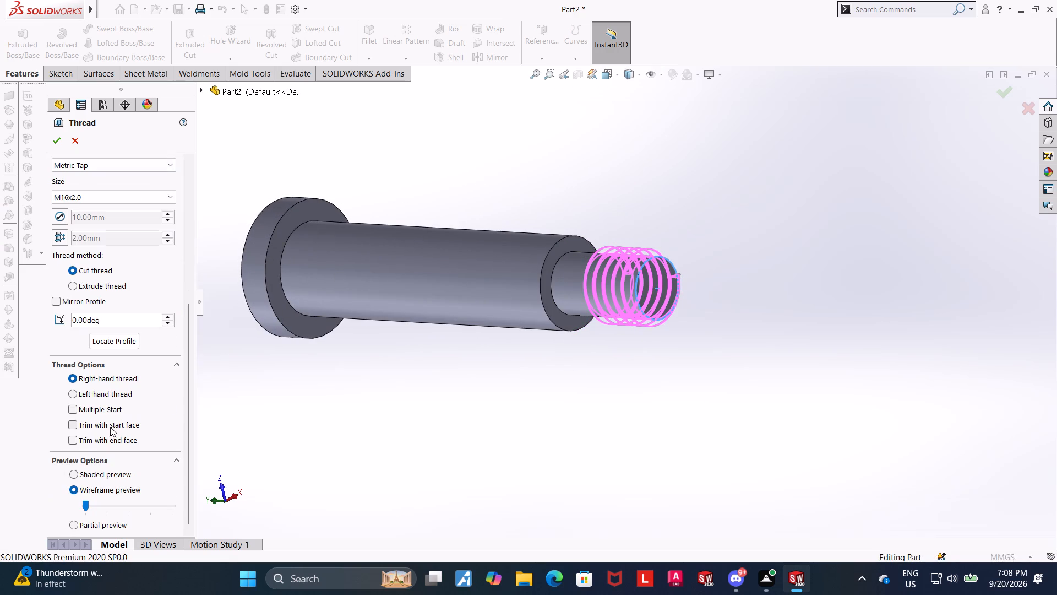
pyautogui.click(74, 286)
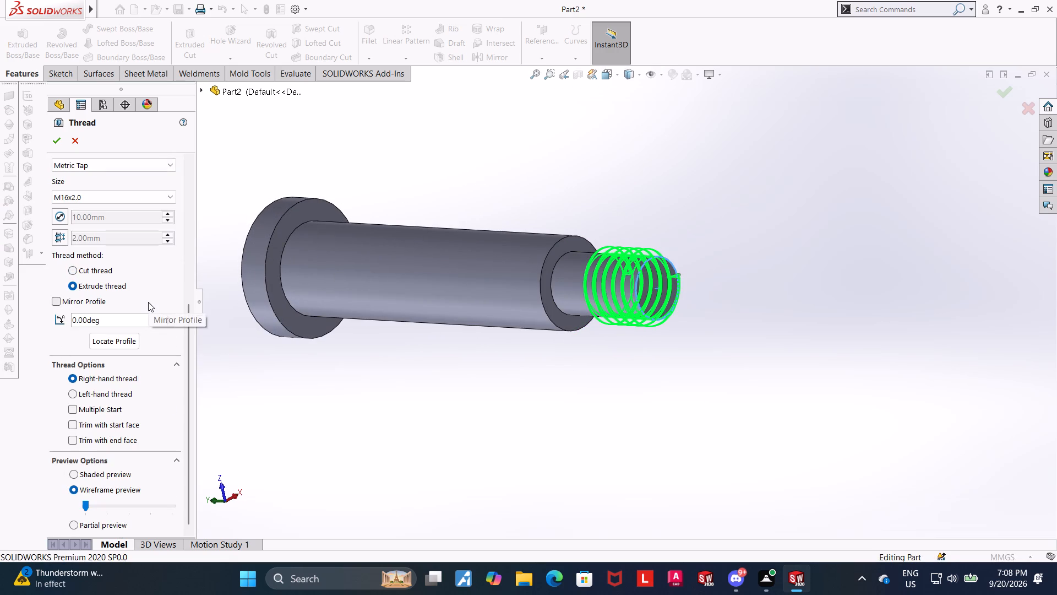
# Set the Metric Tap thread size to M10x1.5.
pyautogui.moveTo(344, 372); pyautogui.dragTo(328, 385, button='middle')
pyautogui.scroll(3, 140, 280)
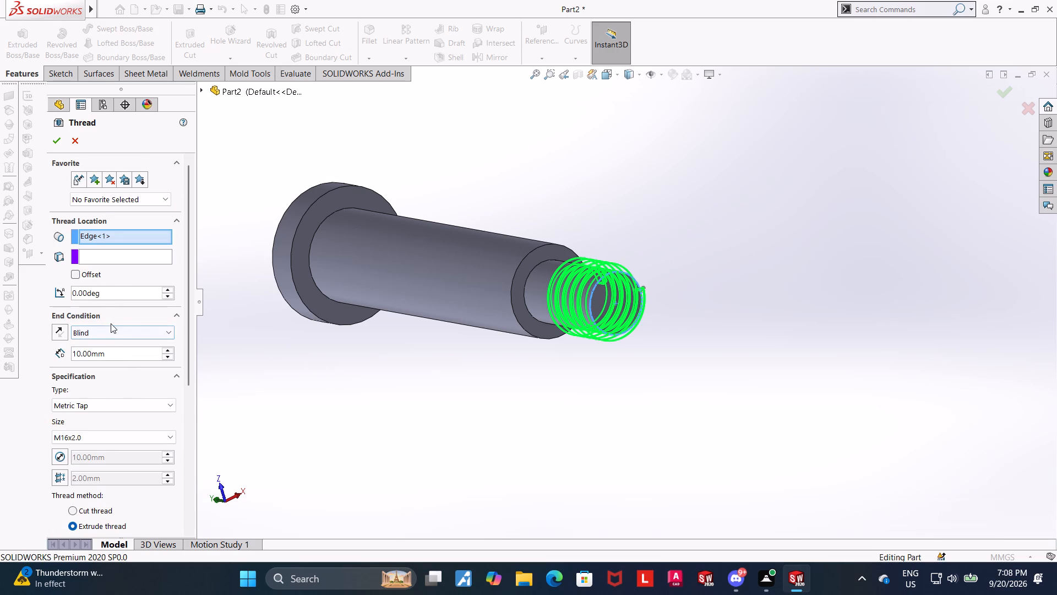
pyautogui.scroll(1, 151, 277)
pyautogui.scroll(-1, 107, 382)
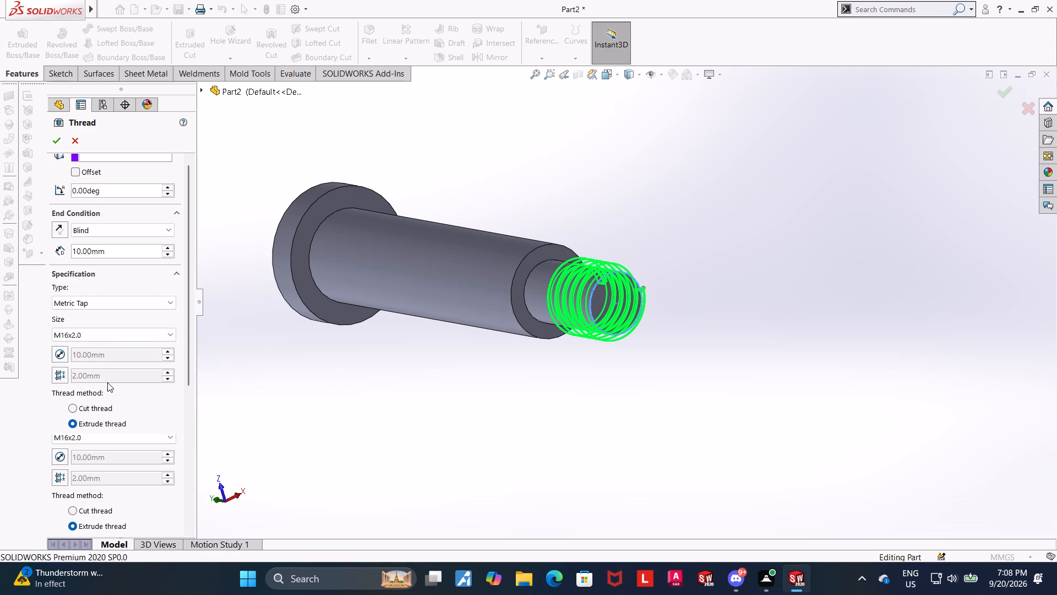
pyautogui.click(87, 330)
pyautogui.scroll(2, 80, 236)
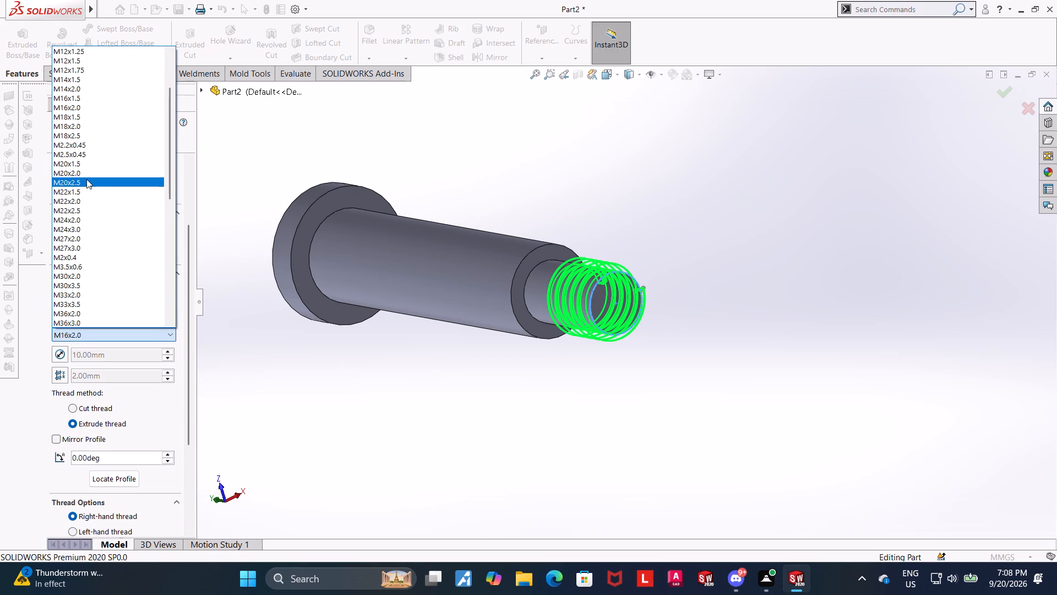
pyautogui.scroll(2, 79, 167)
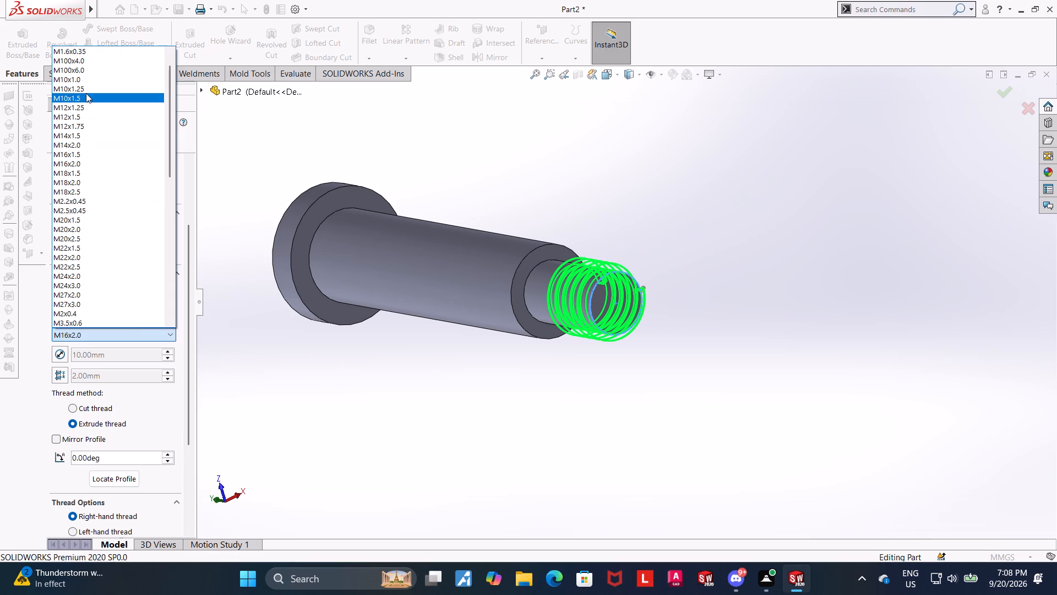
pyautogui.click(86, 96)
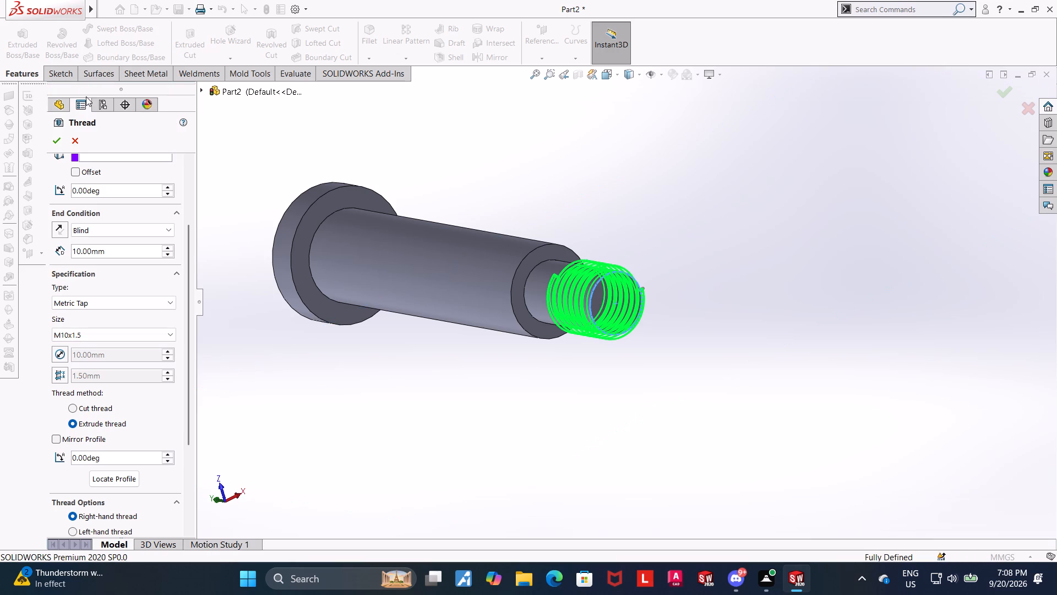
# Set the flat end face of the pin's narrow tip as the thread's start location.
pyautogui.scroll(2, 167, 244)
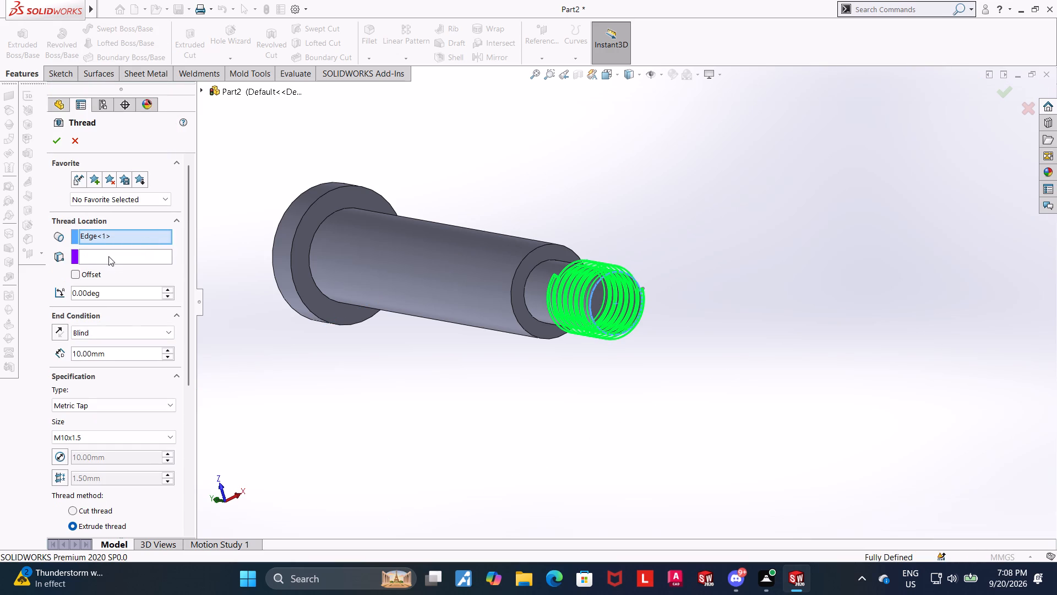
pyautogui.click(108, 256)
pyautogui.click(595, 296)
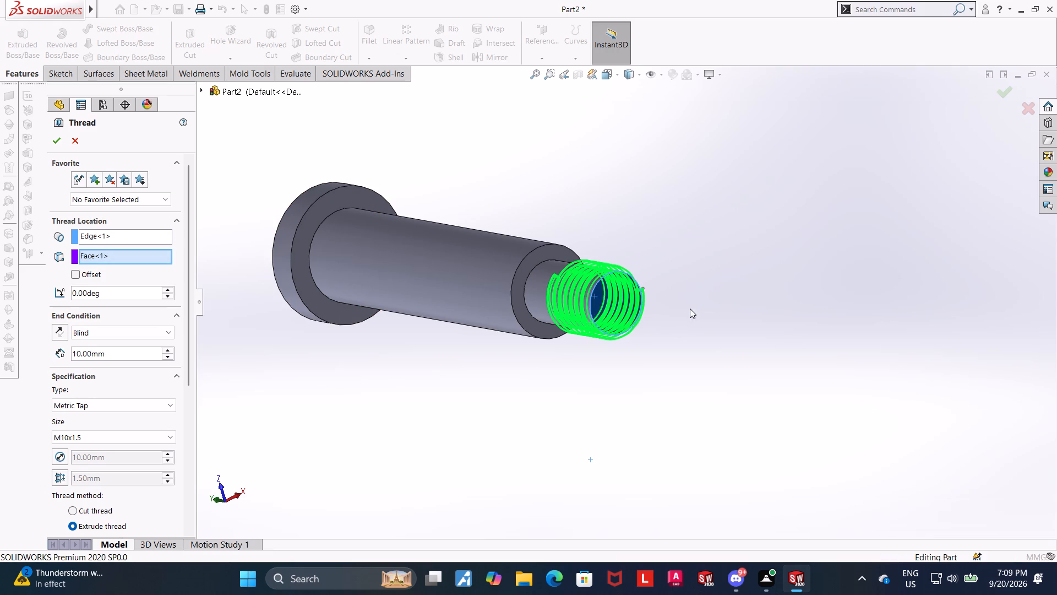
pyautogui.moveTo(672, 309); pyautogui.dragTo(657, 308, button='middle')
pyautogui.scroll(-2, 538, 279)
pyautogui.moveTo(693, 318); pyautogui.dragTo(727, 322, button='middle')
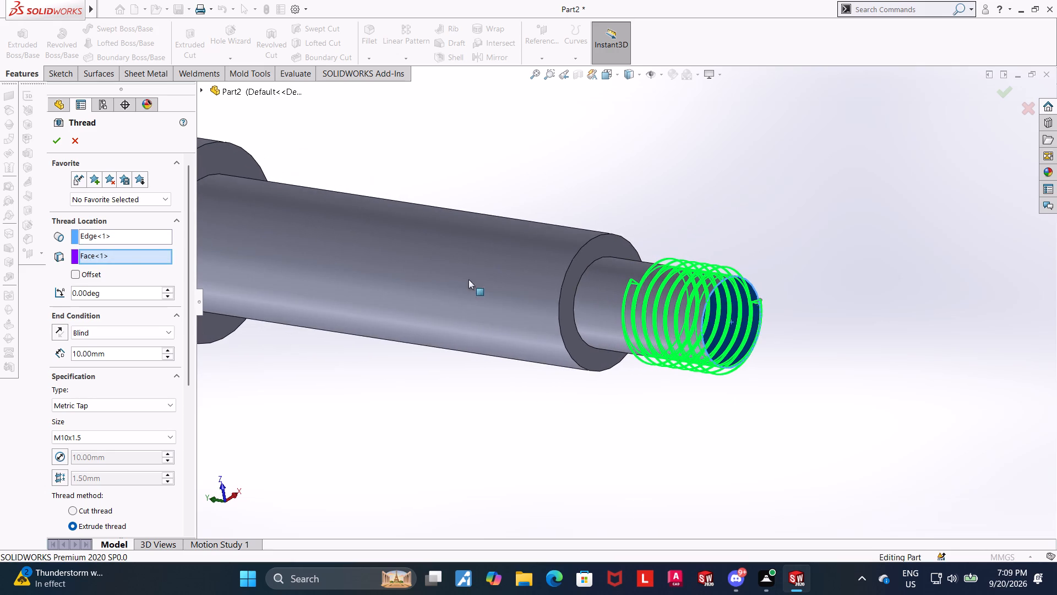
pyautogui.rightClick(127, 256)
pyautogui.click(153, 278)
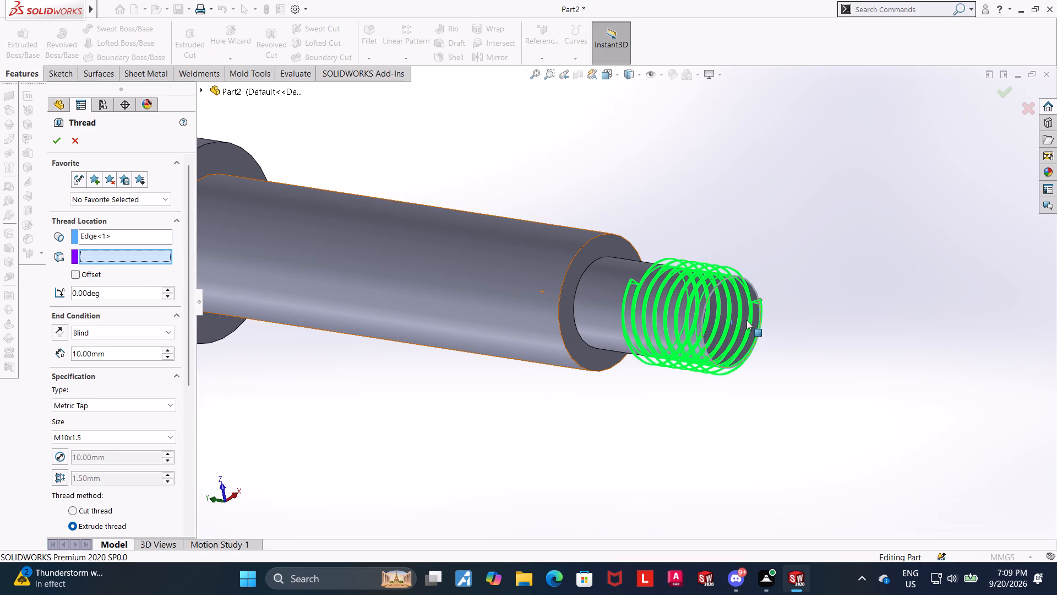
pyautogui.click(747, 320)
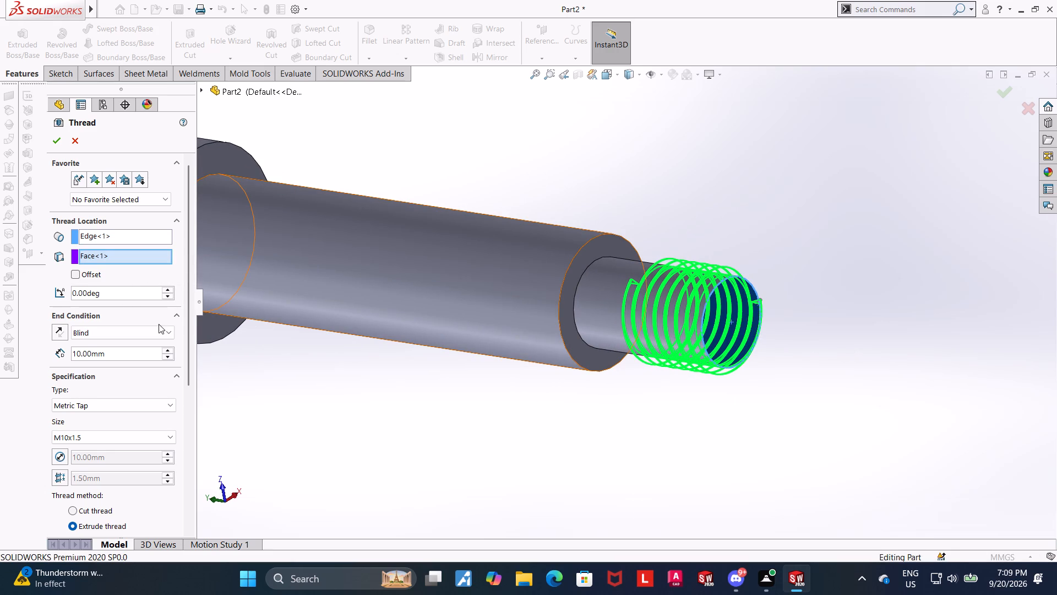
# Set the thread's end condition to Up To Selection at the shank's shoulder face and create the thread.
pyautogui.click(132, 328)
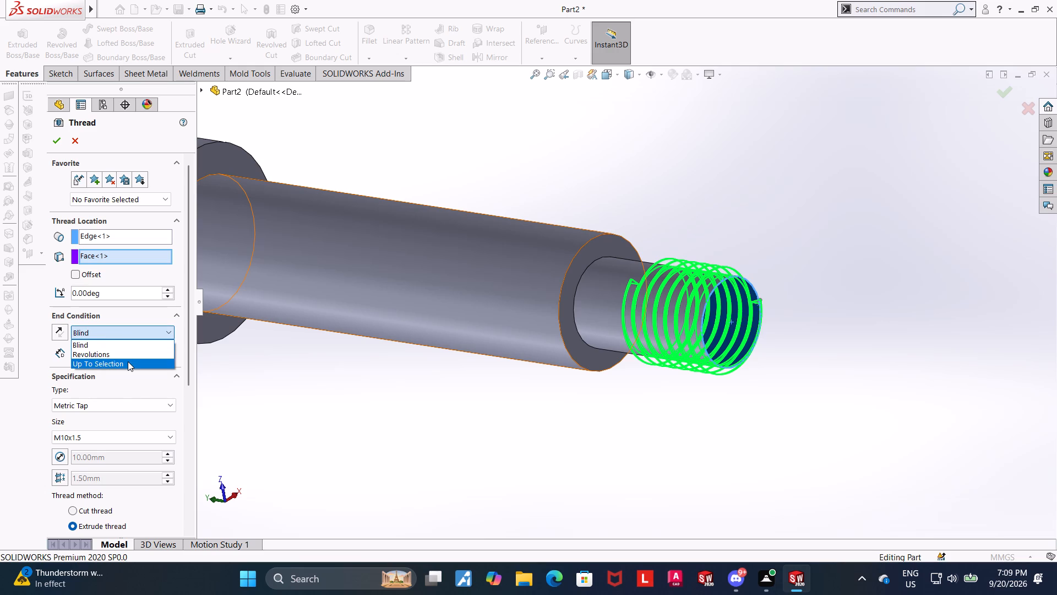
pyautogui.click(128, 361)
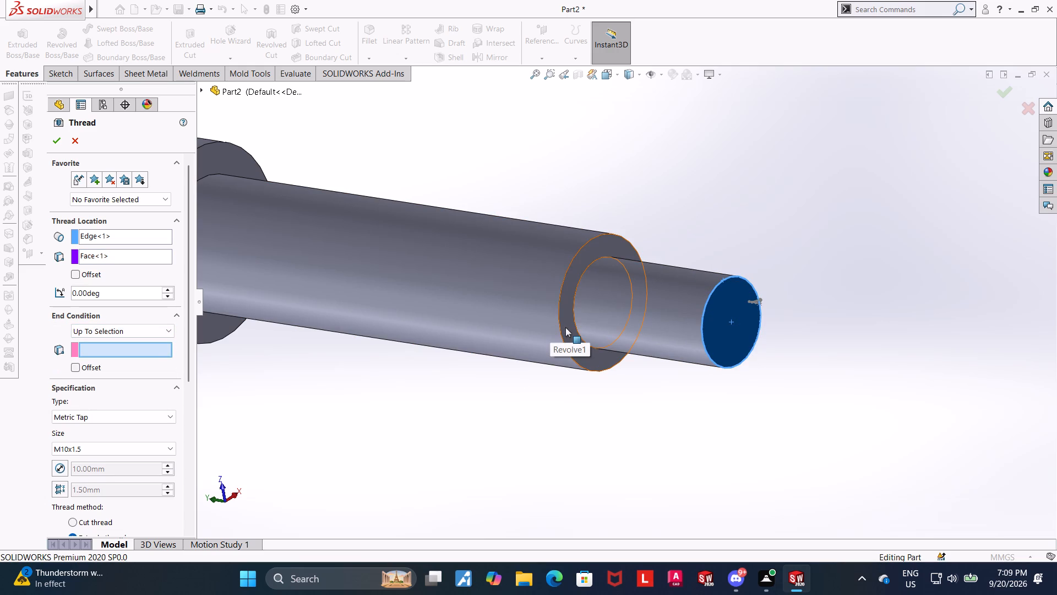
pyautogui.click(565, 327)
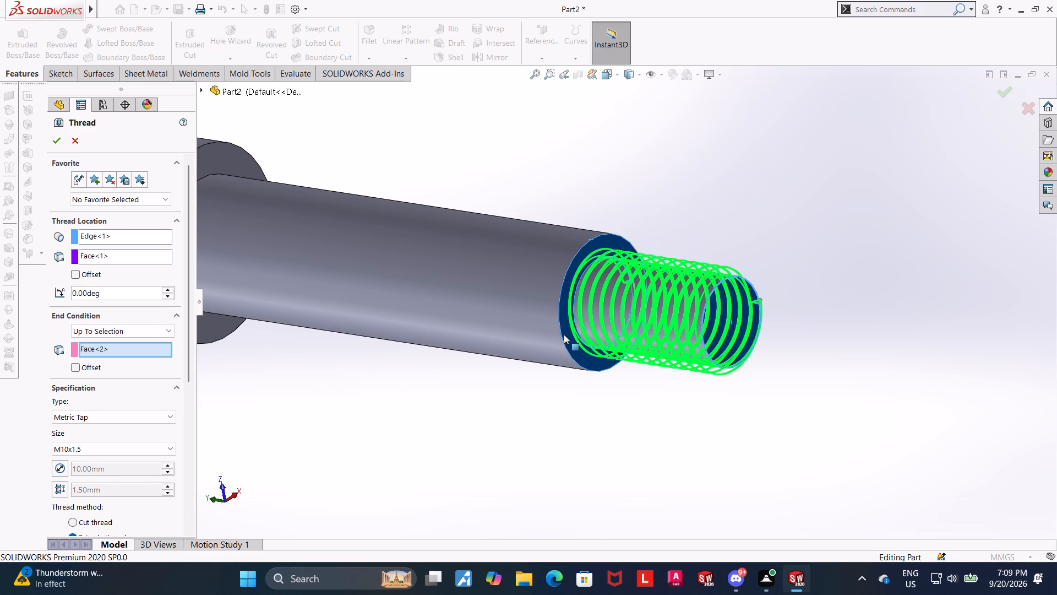
pyautogui.scroll(4, 573, 334)
pyautogui.moveTo(700, 382); pyautogui.dragTo(687, 396, button='middle')
pyautogui.click(55, 144)
pyautogui.click(468, 422)
# Examine the new thread on the pin's narrow end from several angles.
pyautogui.moveTo(473, 408); pyautogui.dragTo(481, 488, button='middle')
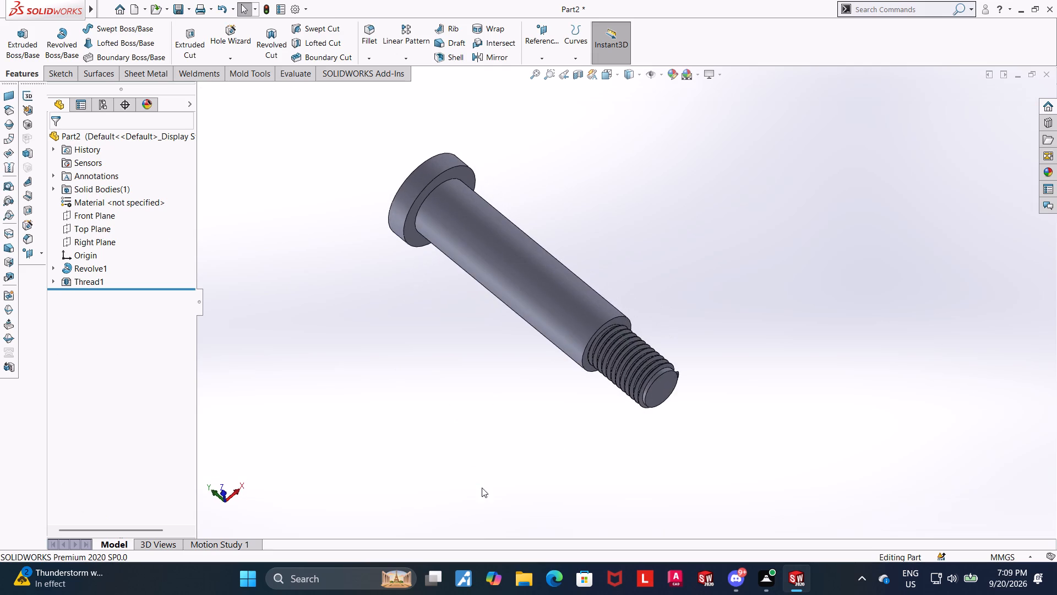
pyautogui.moveTo(724, 313); pyautogui.dragTo(672, 381, button='middle')
pyautogui.scroll(-2, 661, 354)
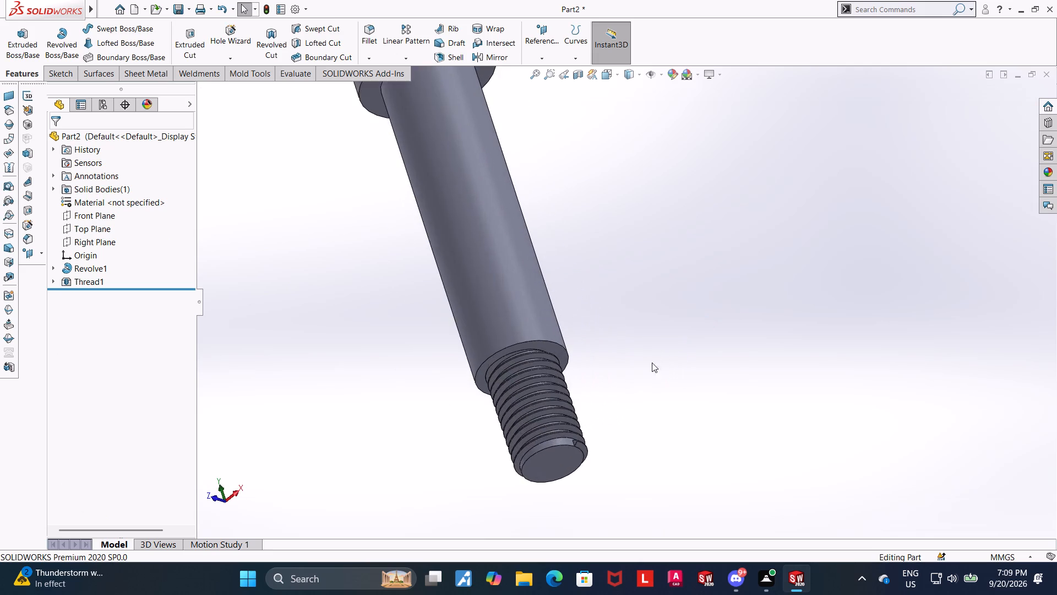
pyautogui.moveTo(633, 383); pyautogui.dragTo(579, 484, button='middle')
pyautogui.scroll(-1, 577, 447)
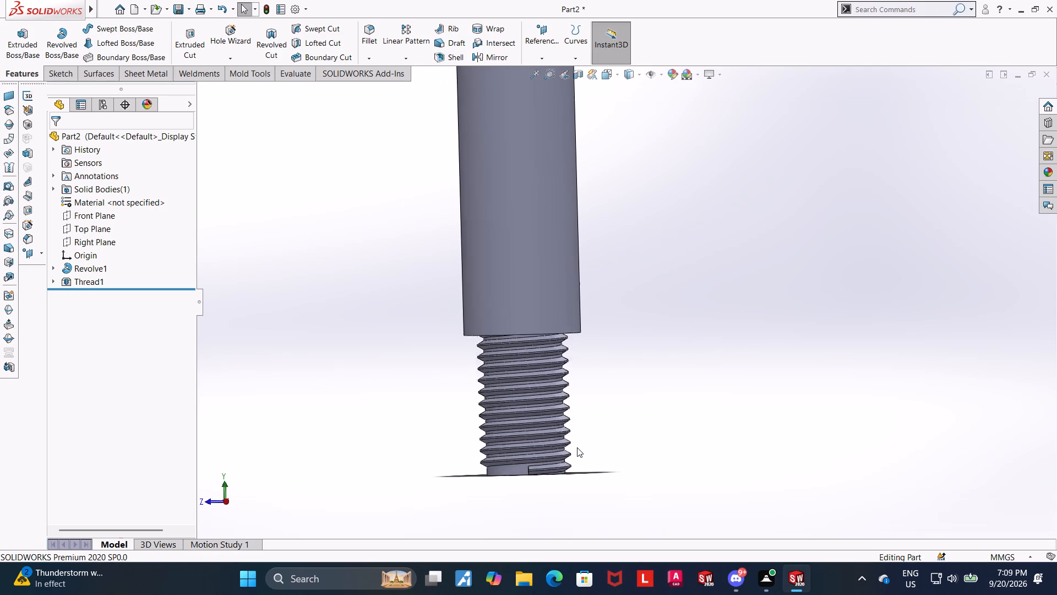
pyautogui.scroll(-1, 577, 447)
pyautogui.middleClick(668, 455)
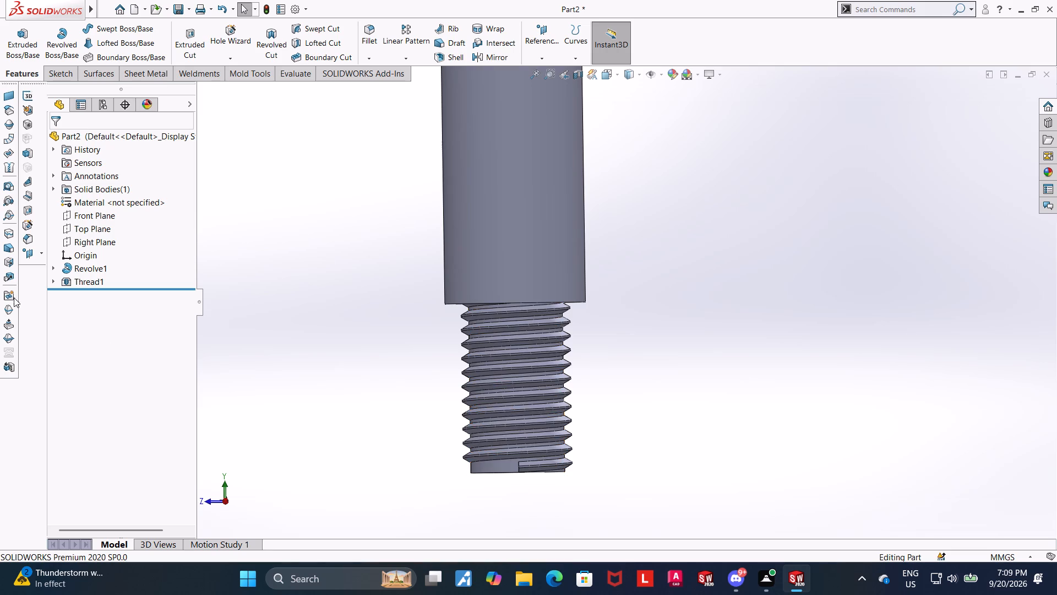
# Edit the pin's thread feature so that it trims with both the start face and the end face.
pyautogui.click(73, 278)
pyautogui.click(85, 246)
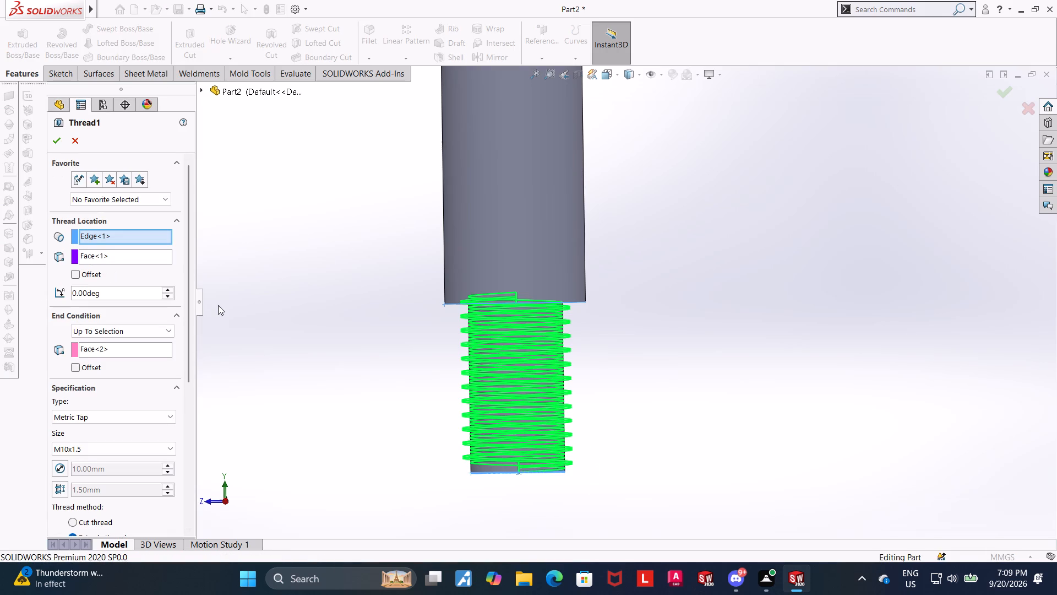
pyautogui.scroll(-3, 107, 391)
pyautogui.click(74, 443)
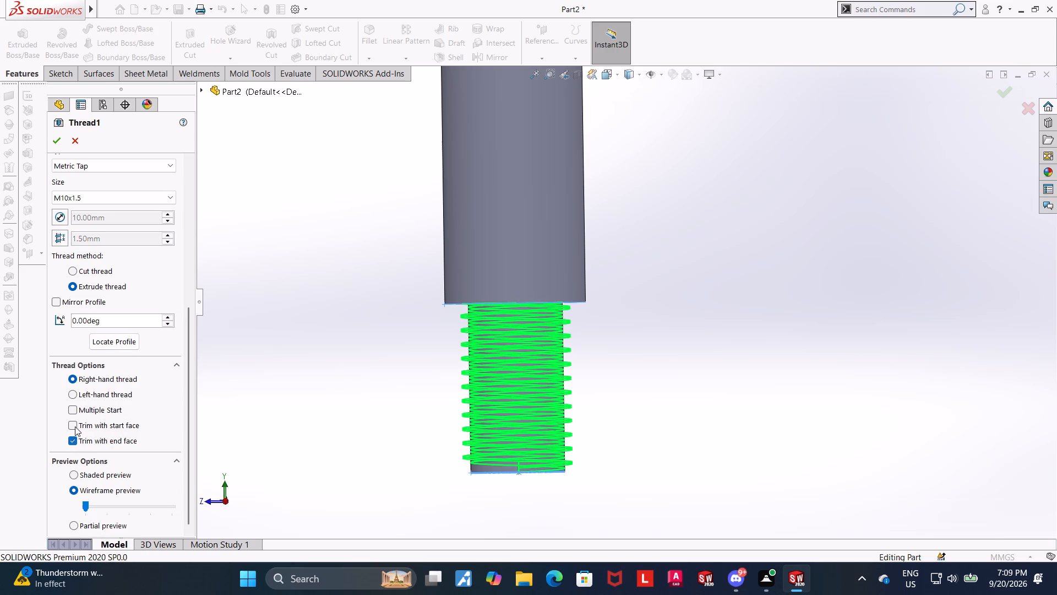
pyautogui.click(75, 425)
pyautogui.moveTo(333, 401); pyautogui.dragTo(331, 385, button='middle')
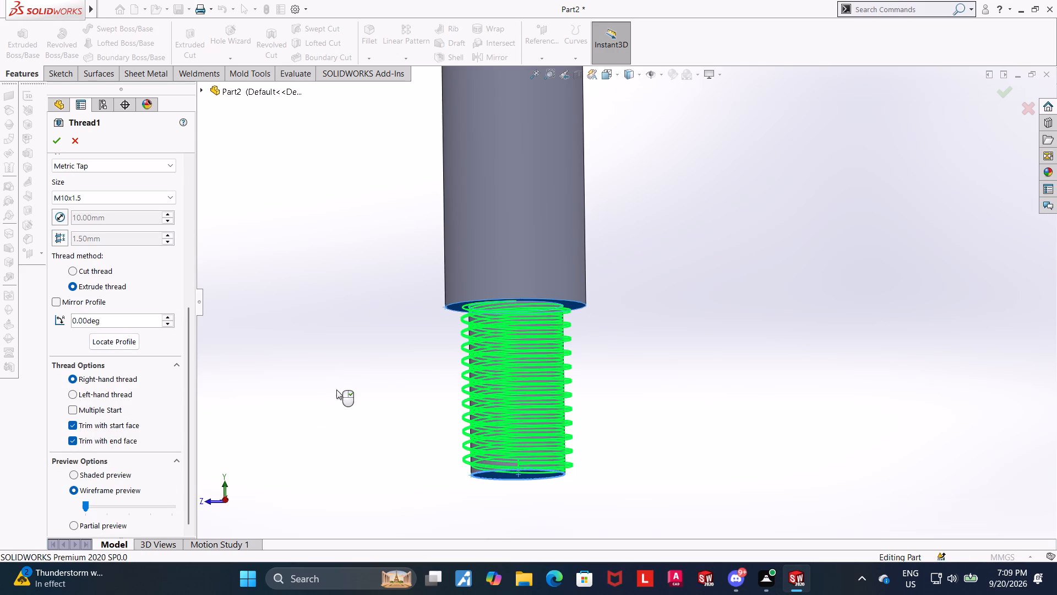
pyautogui.moveTo(342, 395); pyautogui.dragTo(383, 398, button='middle')
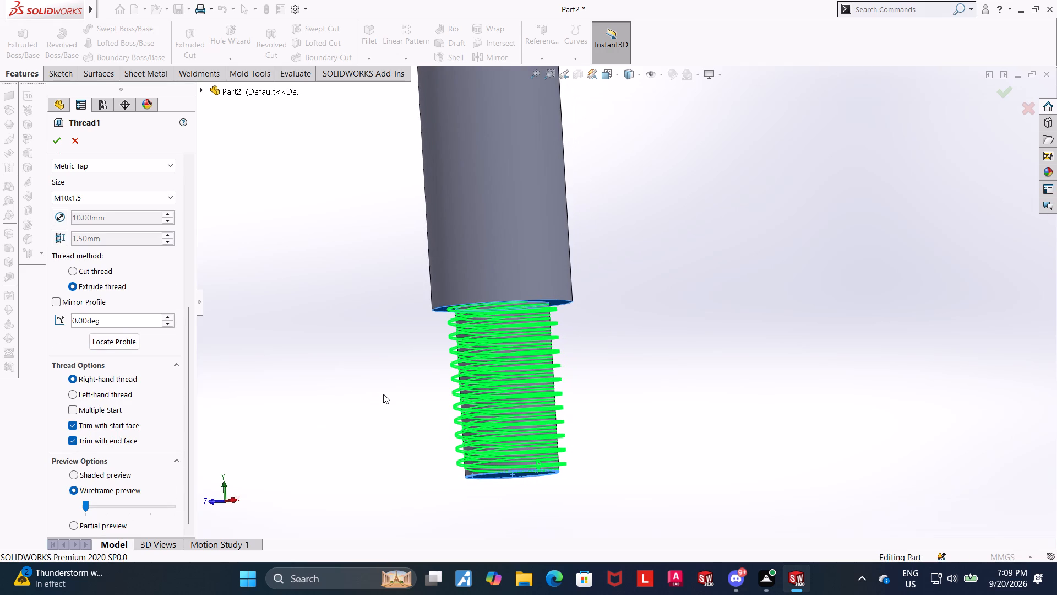
pyautogui.moveTo(374, 399); pyautogui.dragTo(434, 380, button='middle')
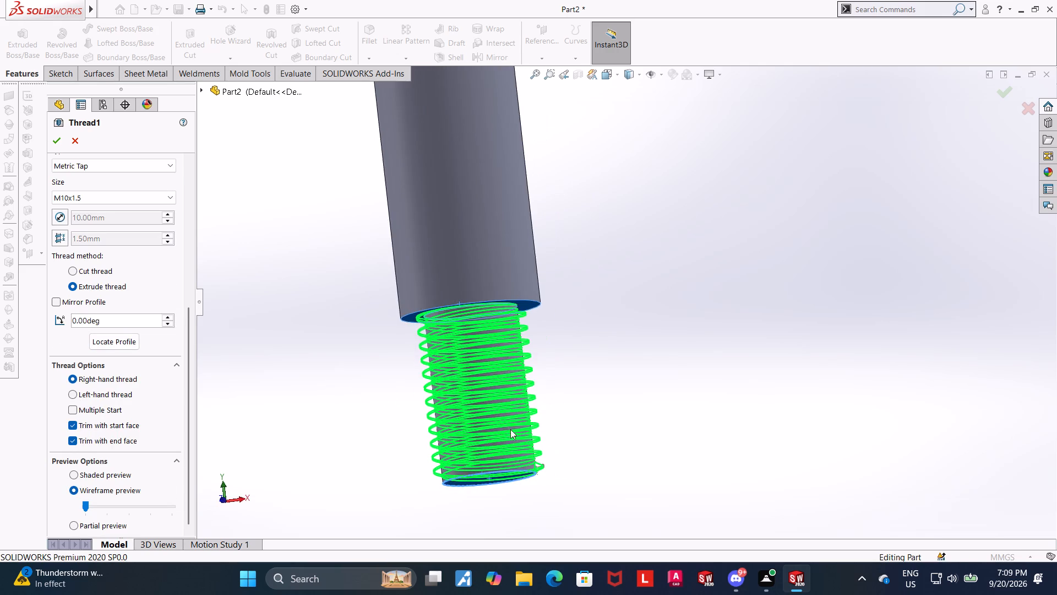
pyautogui.moveTo(612, 464); pyautogui.dragTo(557, 539, button='middle')
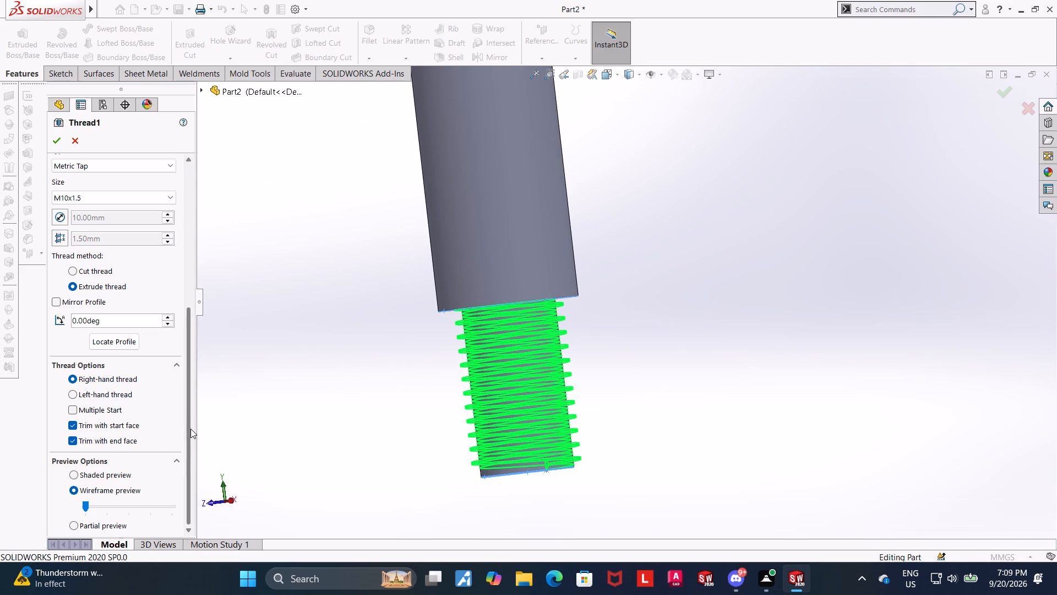
pyautogui.moveTo(190, 429); pyautogui.dragTo(192, 470)
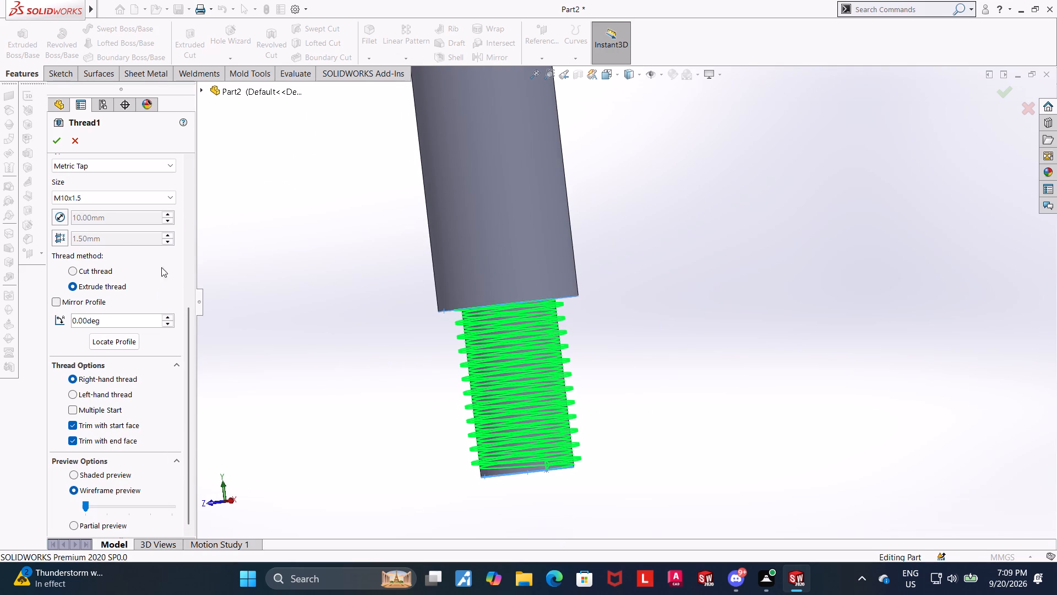
pyautogui.moveTo(187, 353); pyautogui.dragTo(188, 241)
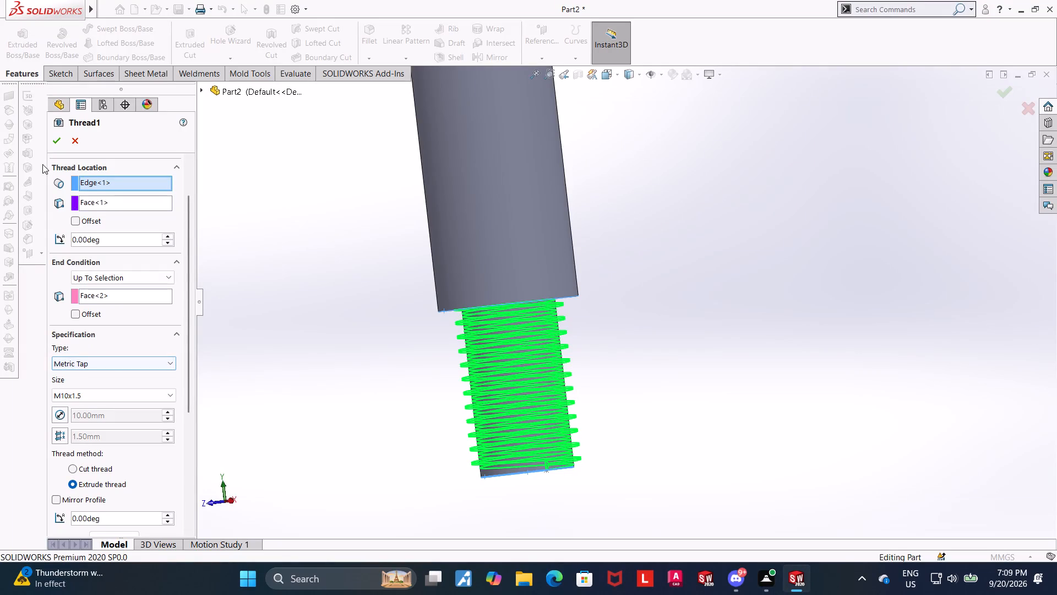
pyautogui.click(57, 138)
# Examine the trimmed thread where it starts at the pin's tip and where it meets the shoulder.
pyautogui.click(263, 276)
pyautogui.moveTo(282, 294); pyautogui.dragTo(265, 297, button='middle')
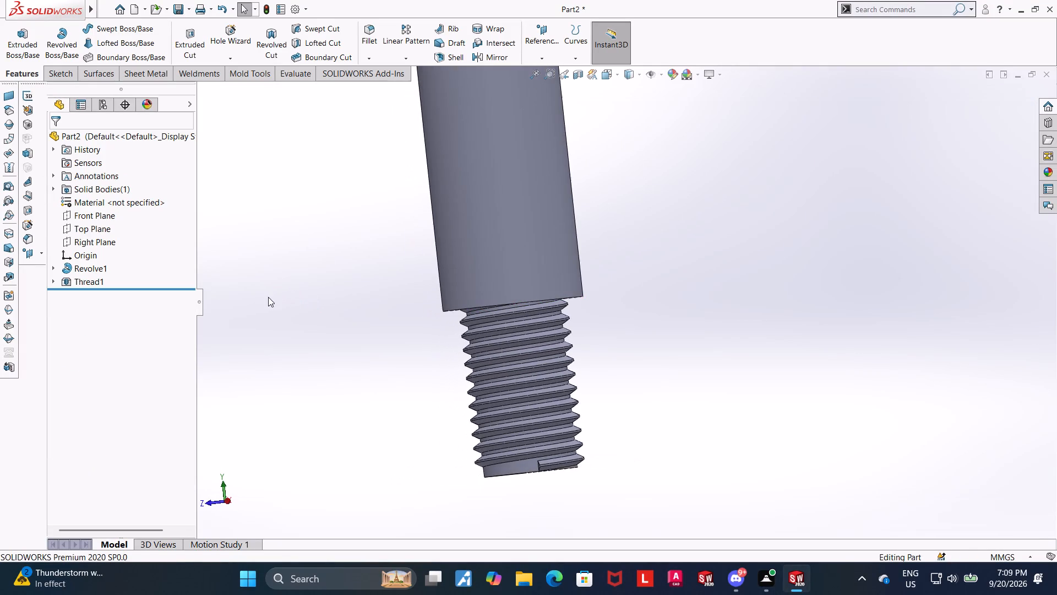
pyautogui.scroll(4, 612, 385)
pyautogui.scroll(-3, 599, 362)
pyautogui.scroll(-2, 753, 391)
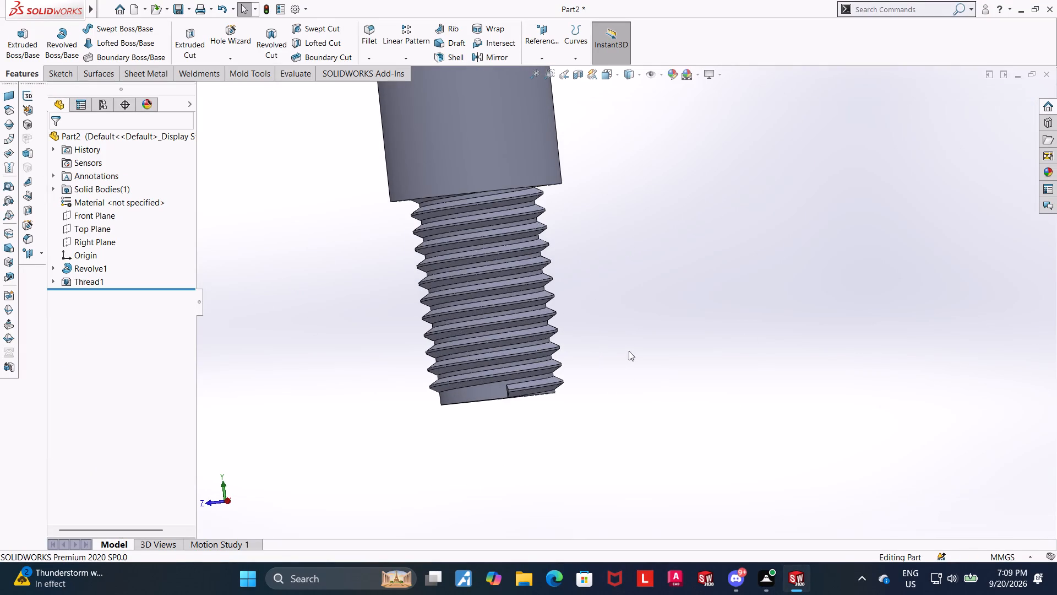
pyautogui.moveTo(577, 305); pyautogui.dragTo(574, 272, button='middle')
pyautogui.moveTo(598, 301); pyautogui.dragTo(589, 288, button='middle')
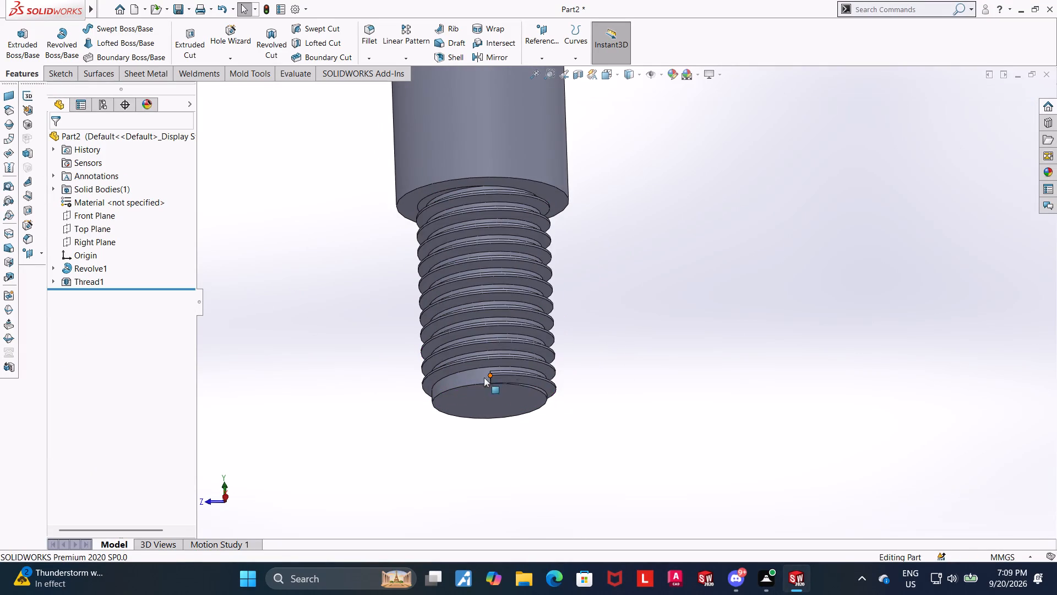
pyautogui.moveTo(673, 351); pyautogui.dragTo(671, 430, button='middle')
pyautogui.moveTo(666, 412); pyautogui.dragTo(681, 402, button='middle')
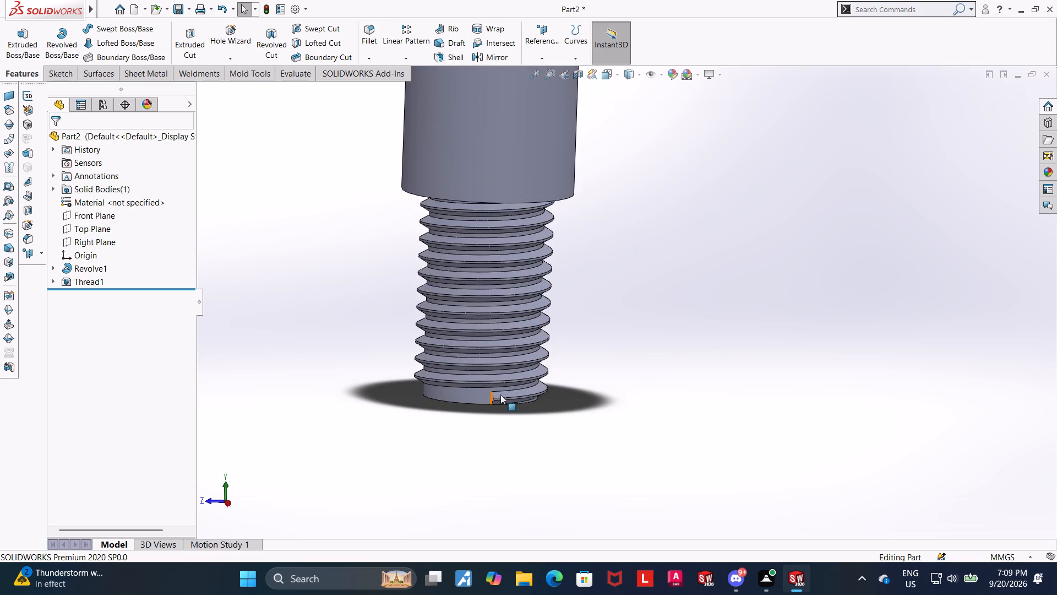
pyautogui.scroll(-5, 502, 391)
pyautogui.scroll(1, 706, 408)
pyautogui.scroll(6, 749, 279)
pyautogui.scroll(-1, 695, 192)
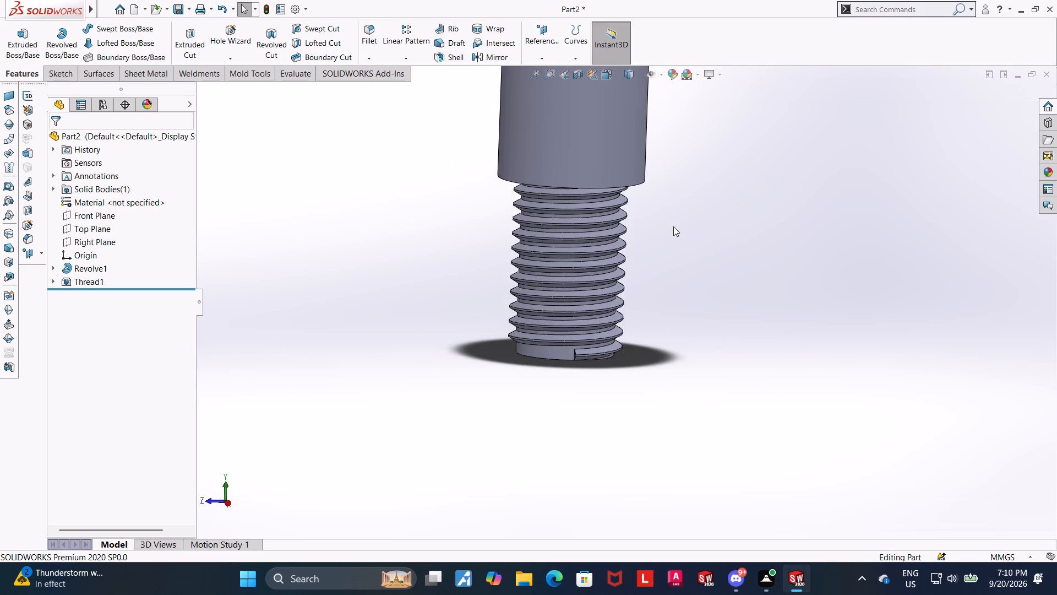
pyautogui.moveTo(673, 226); pyautogui.dragTo(691, 241, button='middle')
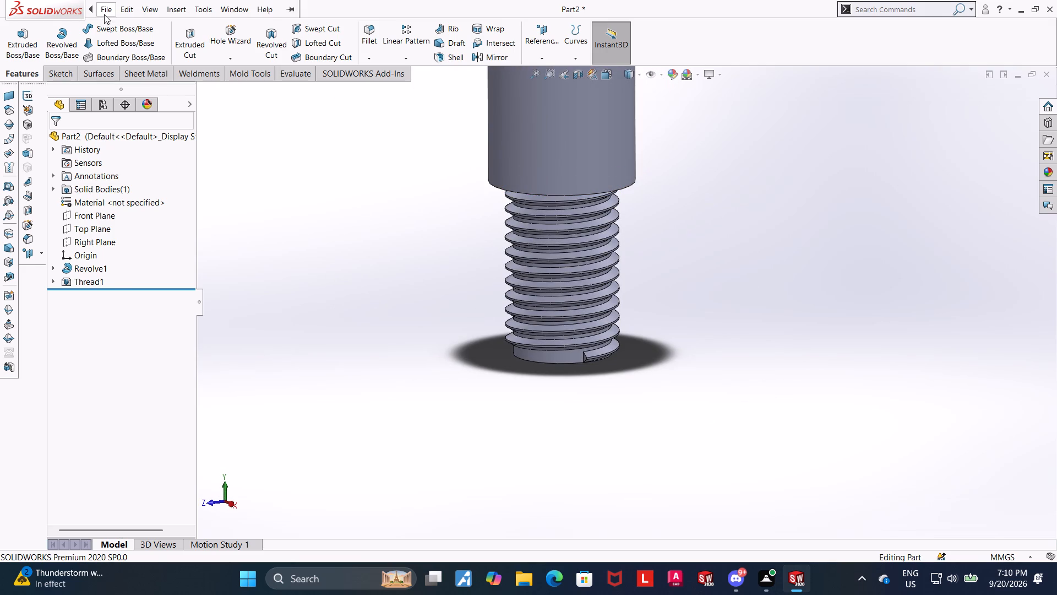
# Save the part as Pivot pin in the Downloads folder.
pyautogui.click(137, 147)
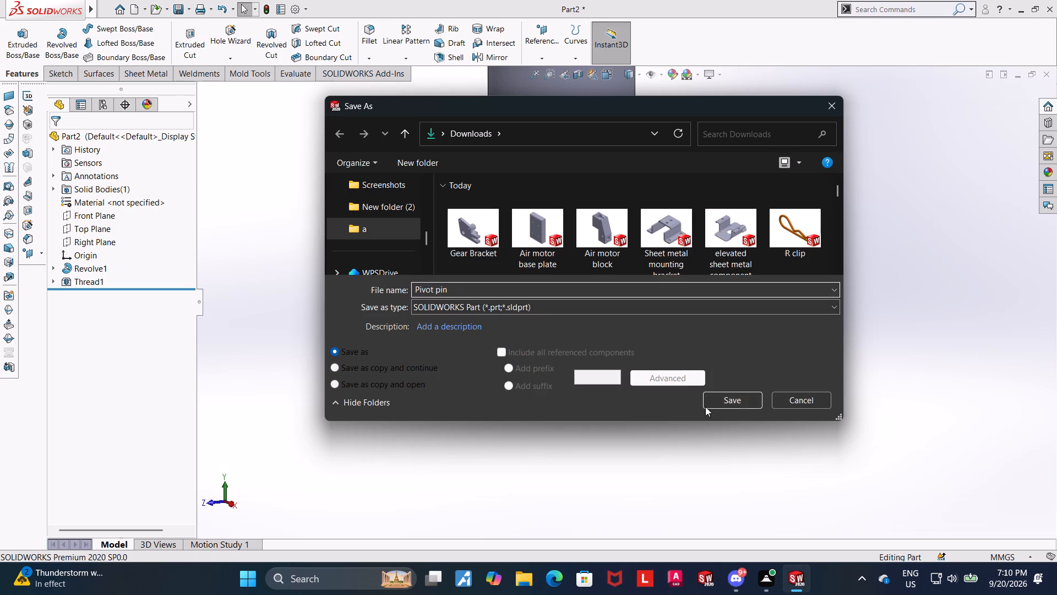
pyautogui.click(742, 405)
# Create a new part and open a sketch on its Front Plane.
pyautogui.scroll(7, 755, 402)
pyautogui.scroll(4, 666, 253)
pyautogui.scroll(-6, 636, 262)
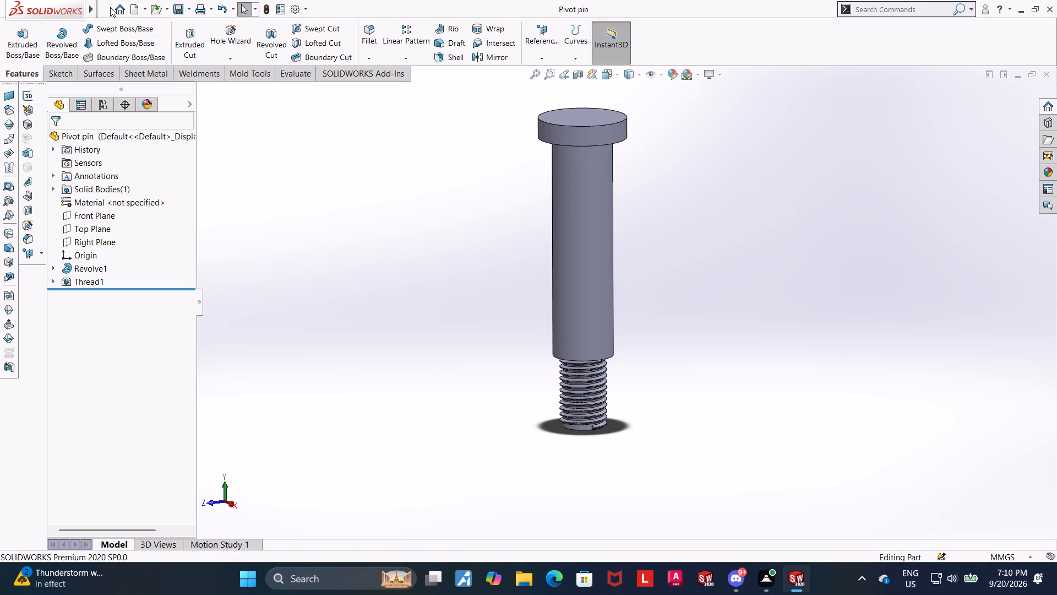
pyautogui.click(139, 10)
pyautogui.doubleClick(263, 273)
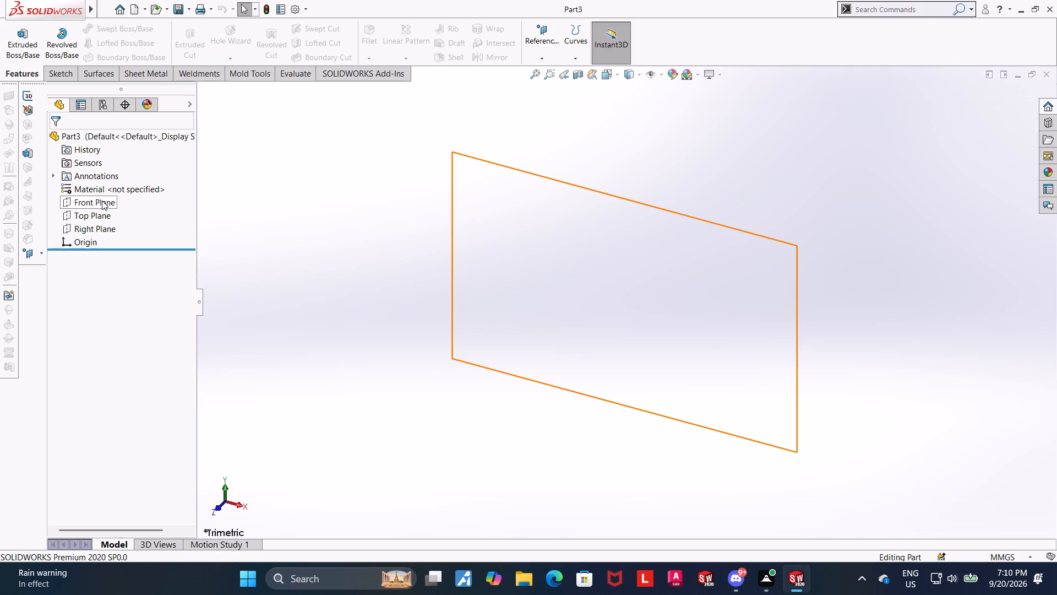
pyautogui.doubleClick(102, 201)
pyautogui.click(101, 205)
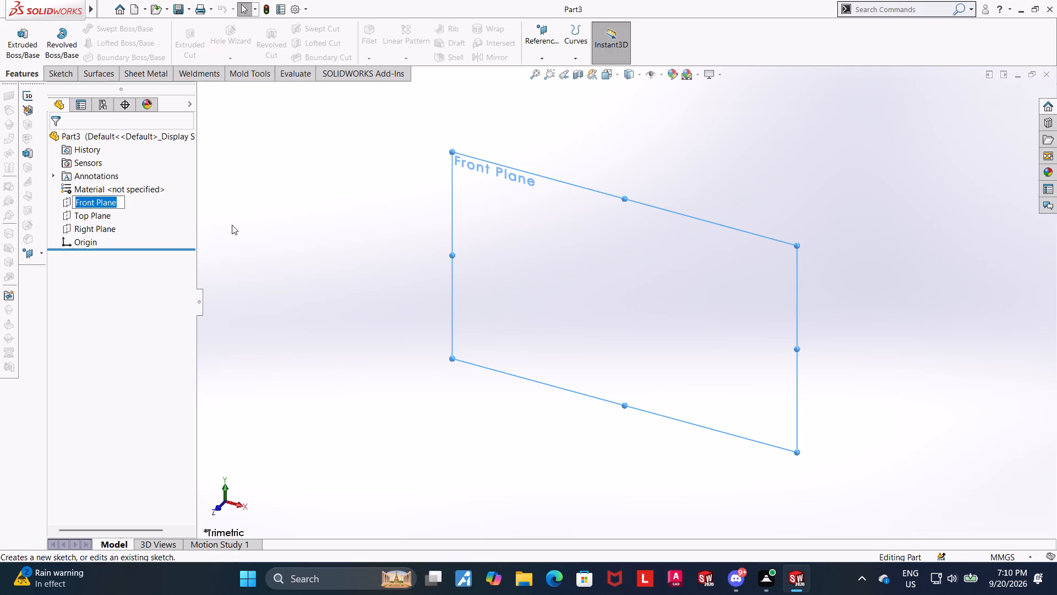
pyautogui.click(259, 224)
pyautogui.click(105, 201)
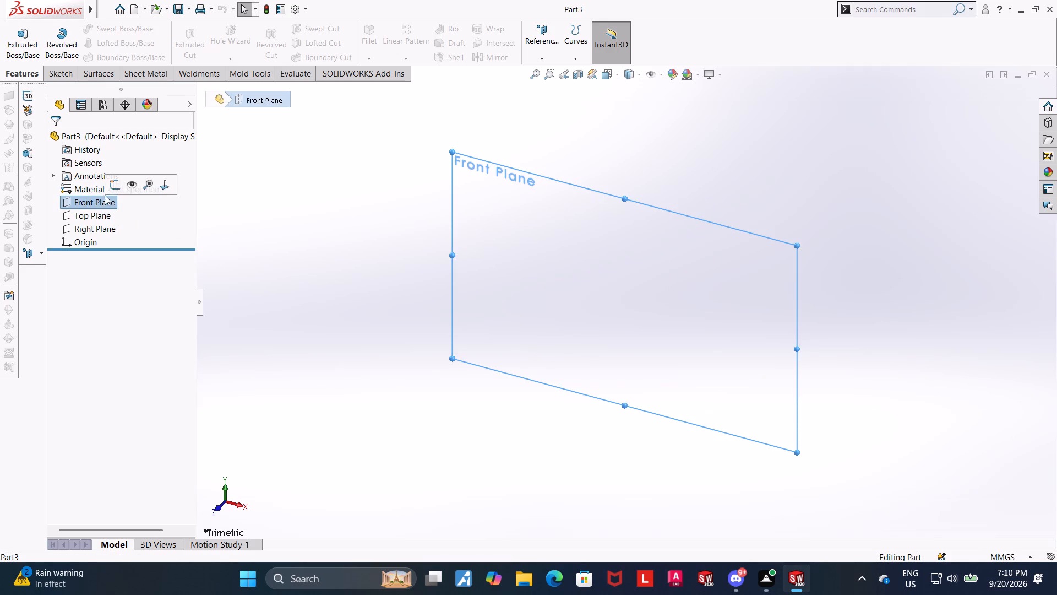
pyautogui.click(112, 182)
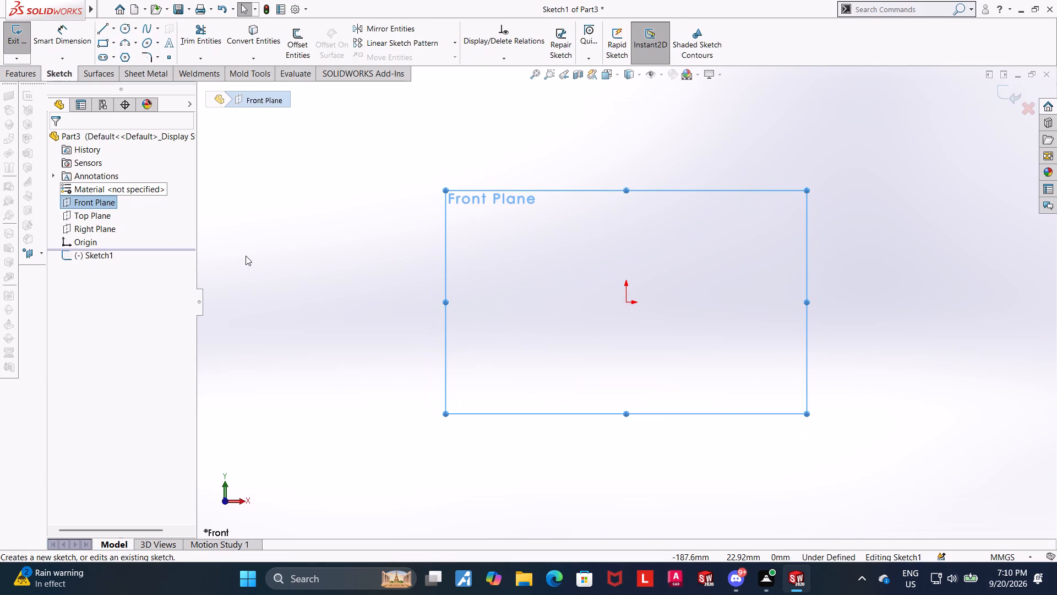
# Sketch a closed stepped half-profile down from the origin, with a flange near its top, about 218 mm tall and 36 mm wide at the base.
pyautogui.click(104, 27)
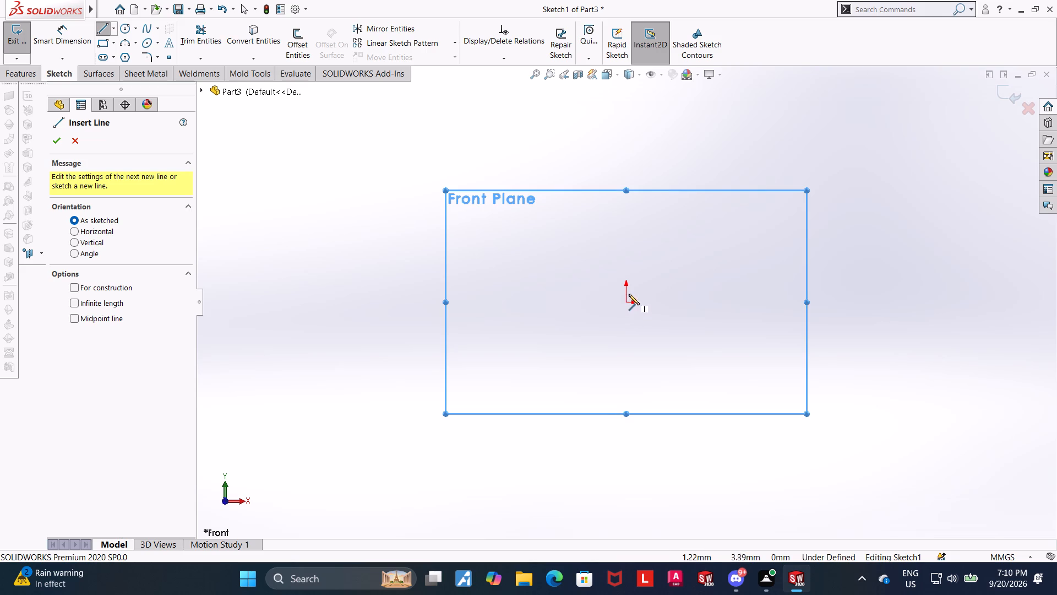
pyautogui.press('Escape')
pyautogui.click(105, 29)
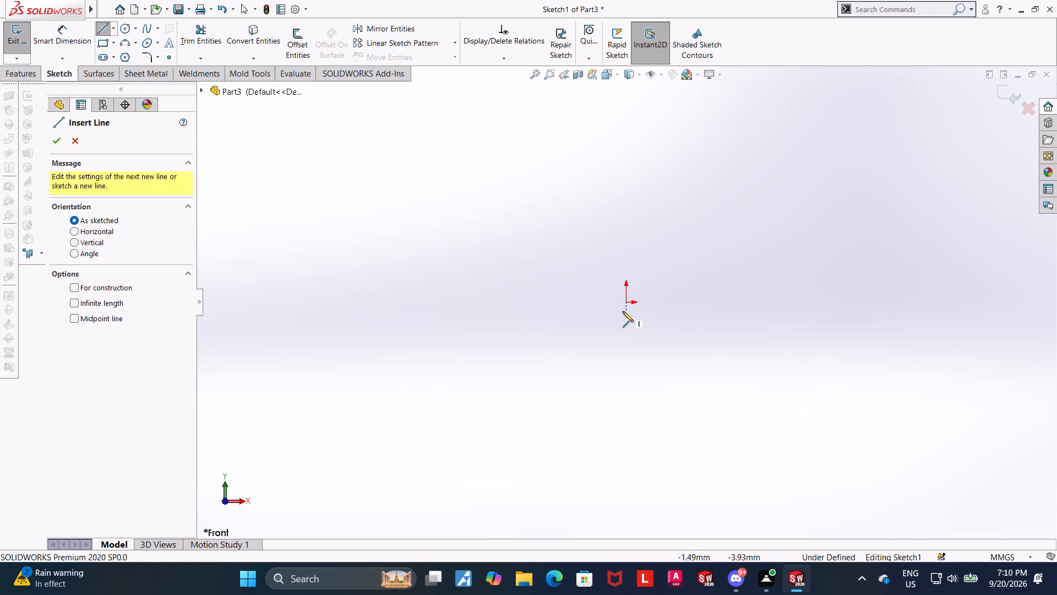
pyautogui.click(624, 300)
pyautogui.click(592, 305)
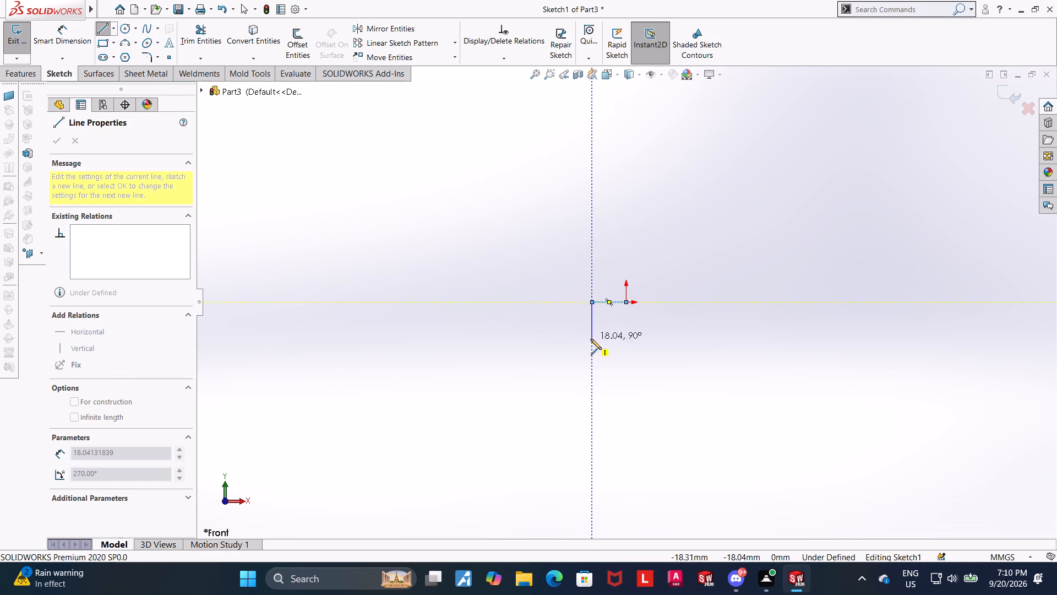
pyautogui.click(593, 339)
pyautogui.click(513, 340)
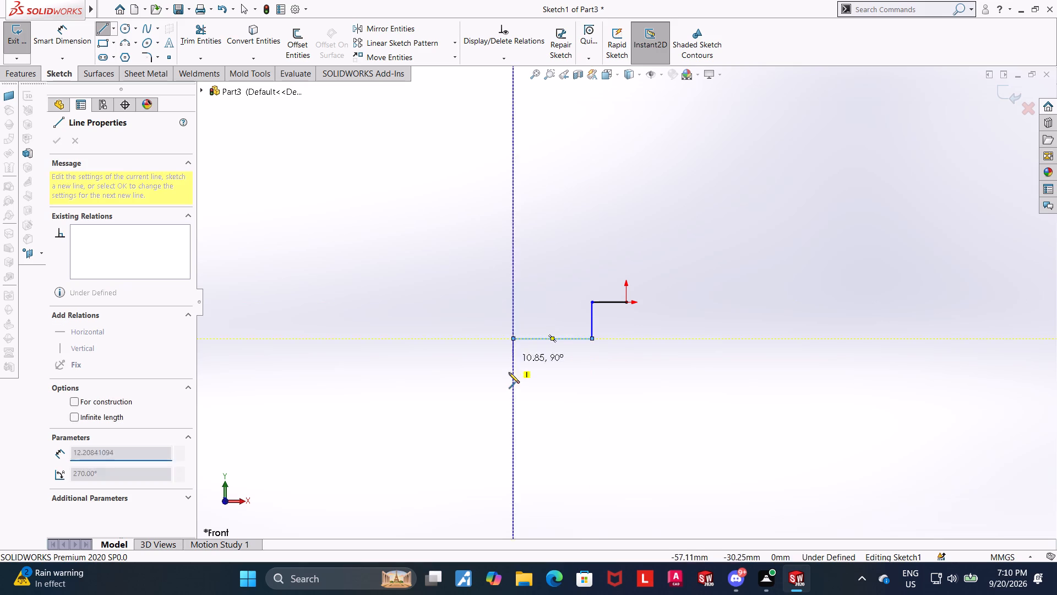
pyautogui.click(516, 377)
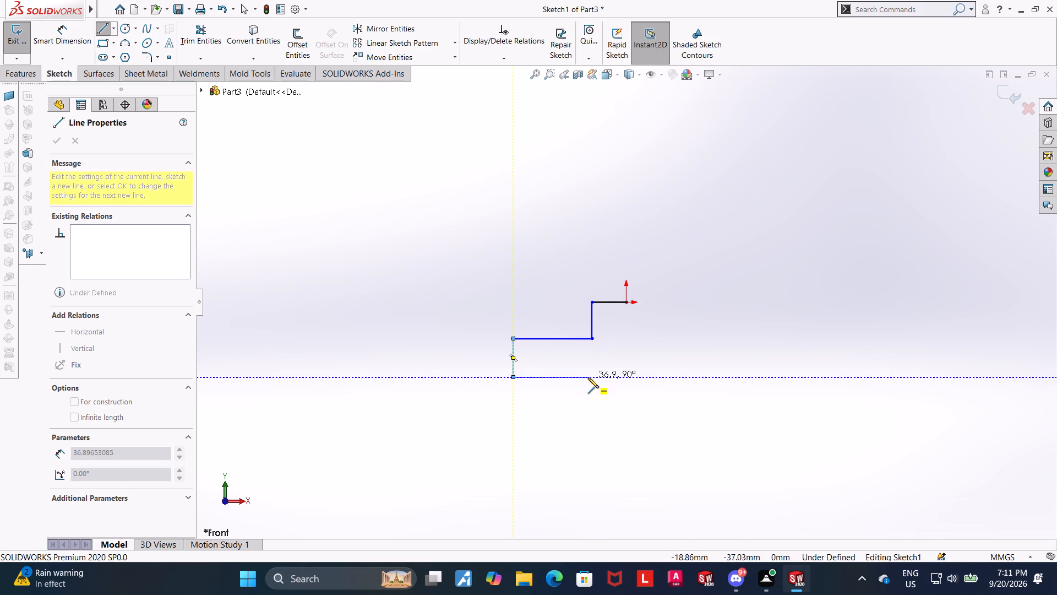
pyautogui.scroll(6, 587, 377)
pyautogui.scroll(-3, 614, 365)
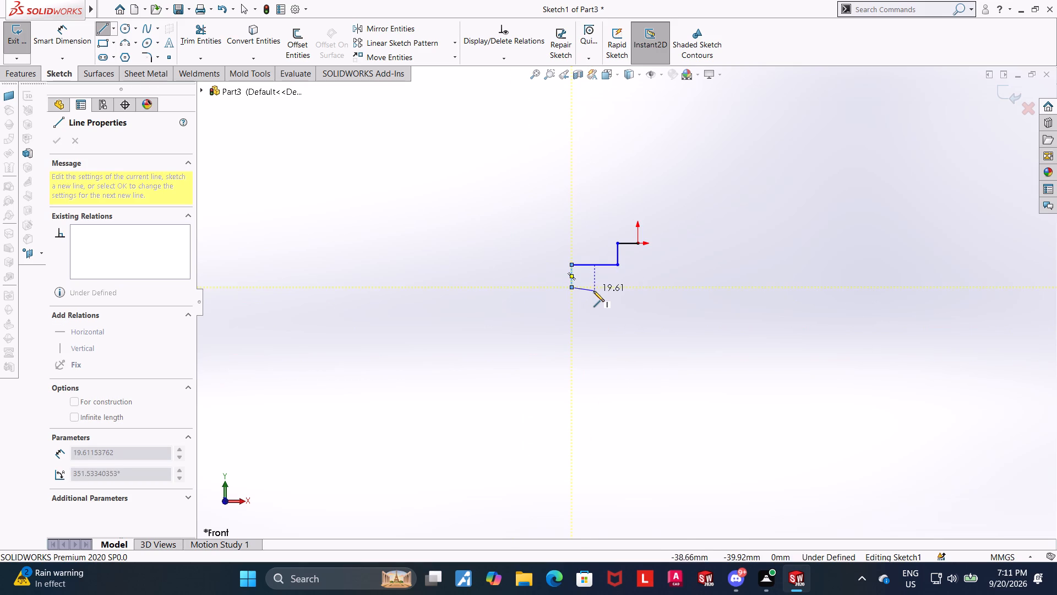
pyautogui.click(595, 289)
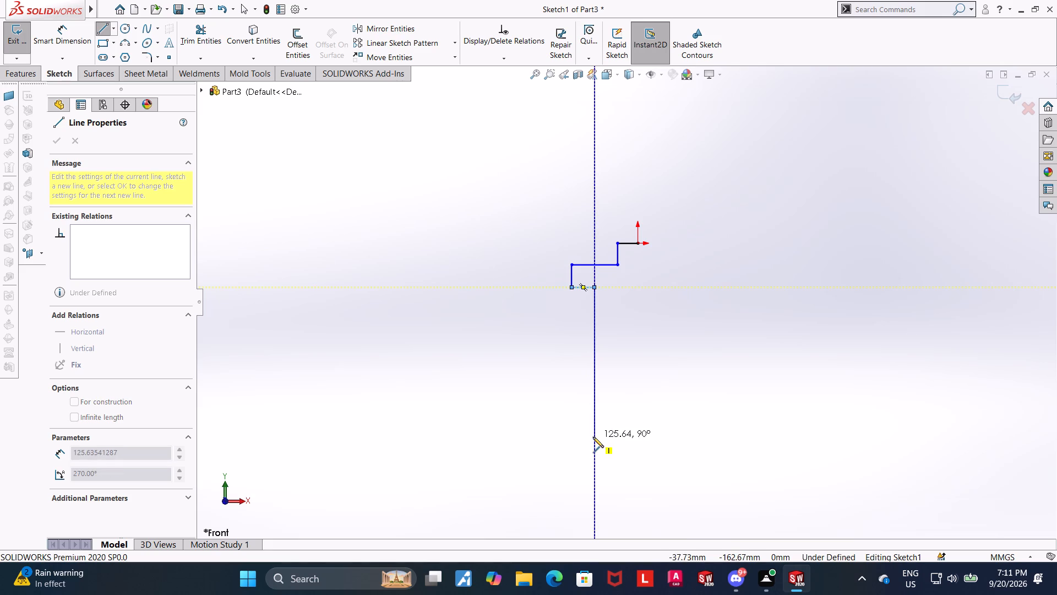
pyautogui.click(597, 504)
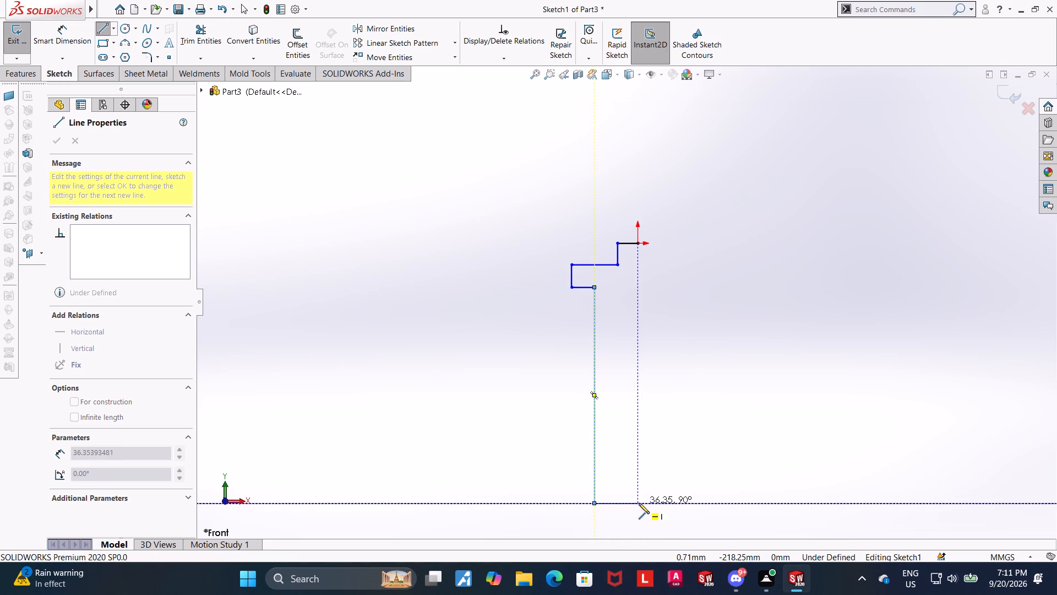
pyautogui.click(638, 502)
pyautogui.click(638, 244)
pyautogui.press('Escape')
pyautogui.press('Escape')
pyautogui.press('Escape')
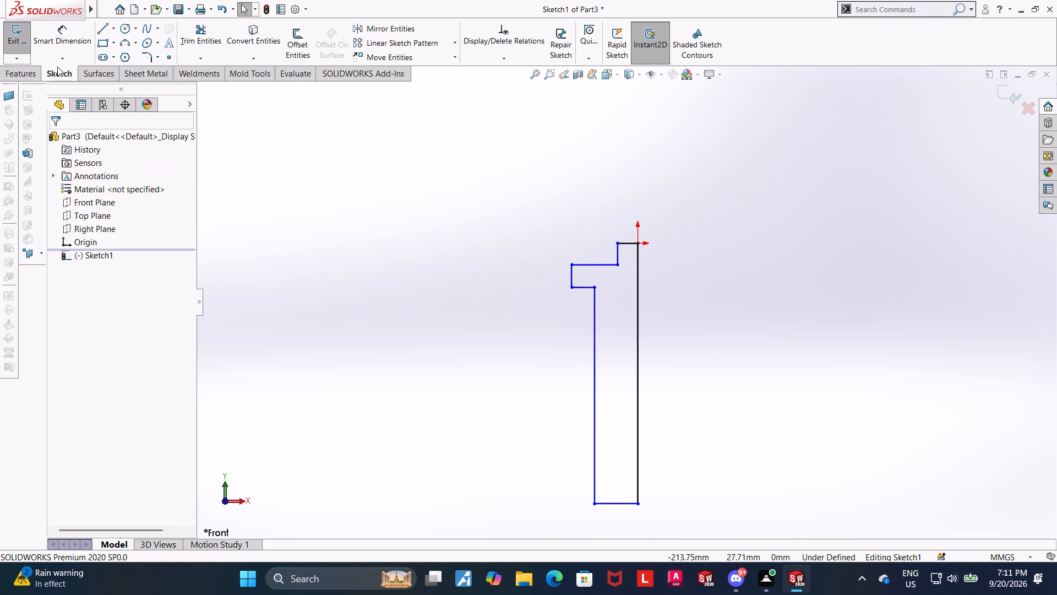
pyautogui.press('Escape')
# Dimension the profile's short top edge at the origin to 2.5 mm.
pyautogui.click(59, 41)
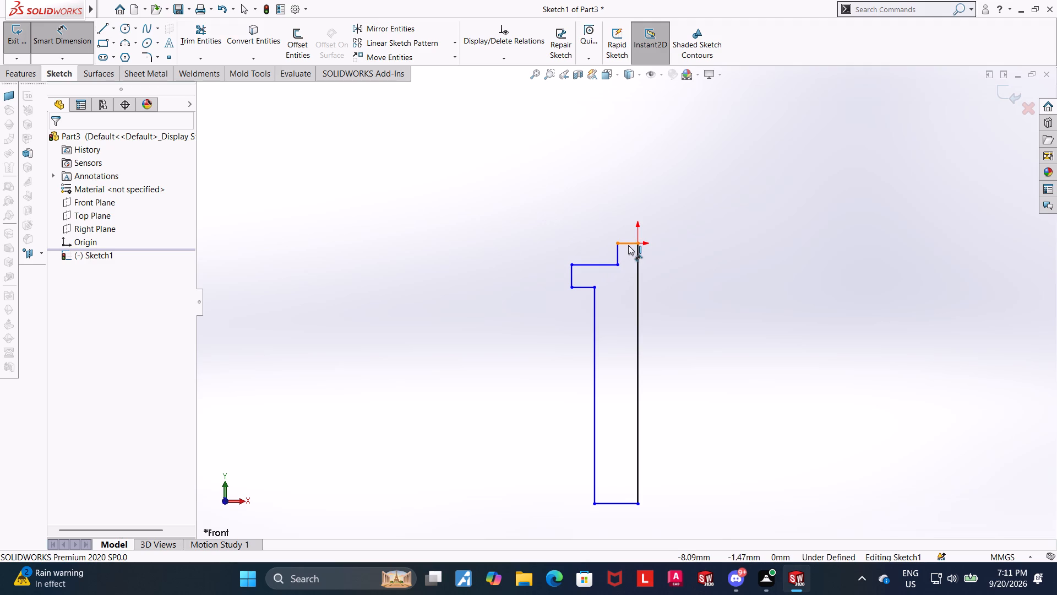
pyautogui.click(628, 244)
pyautogui.click(631, 214)
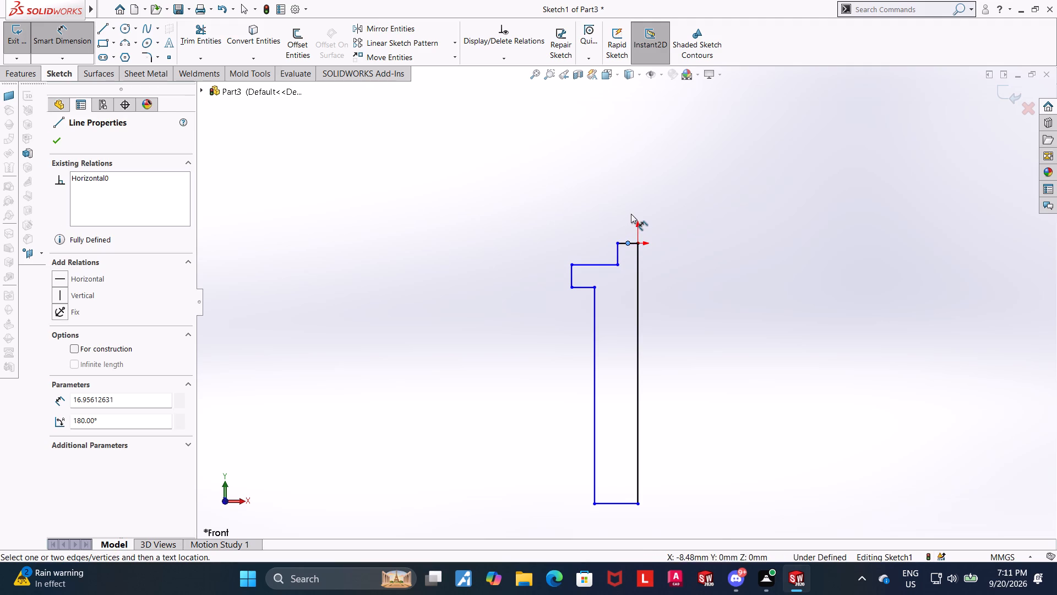
pyautogui.press('Escape')
pyautogui.press('Escape')
pyautogui.click(52, 36)
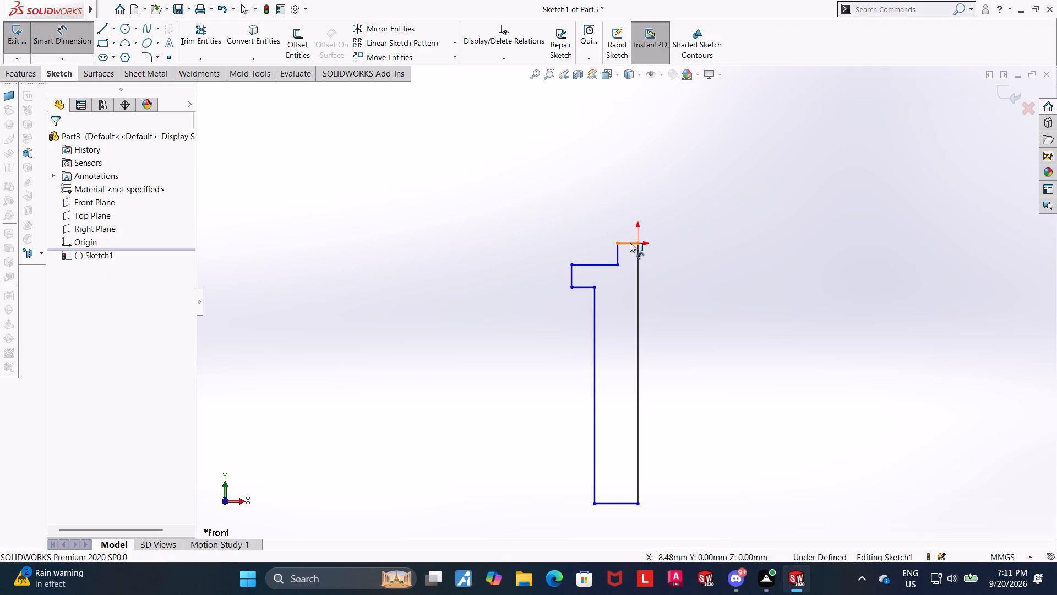
pyautogui.click(630, 242)
pyautogui.click(622, 207)
pyautogui.write('2.6')
pyautogui.press('BackSpace')
pyautogui.press('5')
pyautogui.press('Return')
pyautogui.press('Escape')
pyautogui.press('Escape')
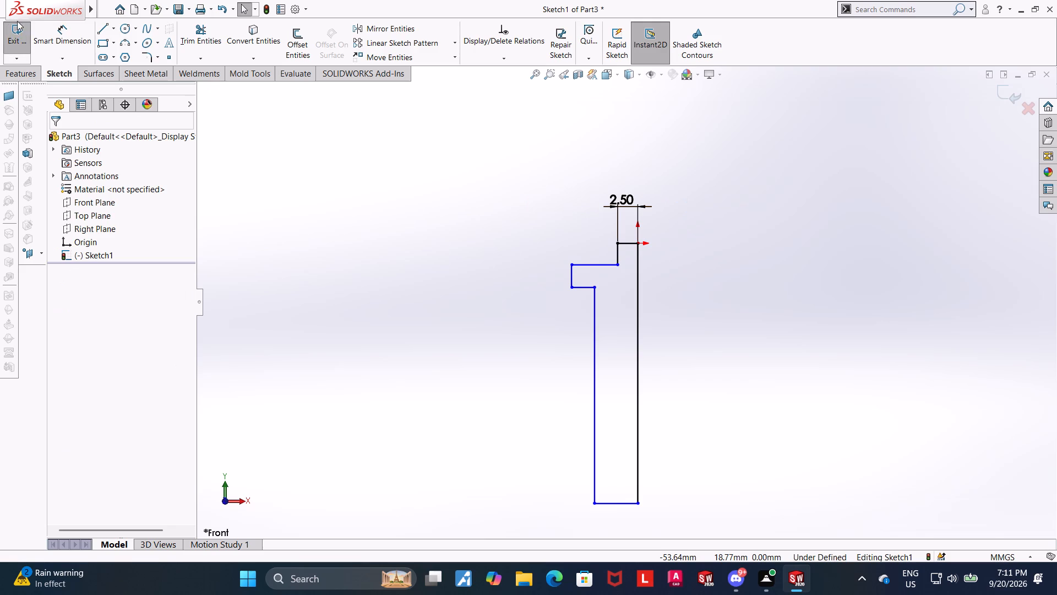
# Dimension the distance from the flange's outer edge to the long vertical centre line as 6 mm.
pyautogui.click(58, 39)
pyautogui.scroll(-2, 698, 263)
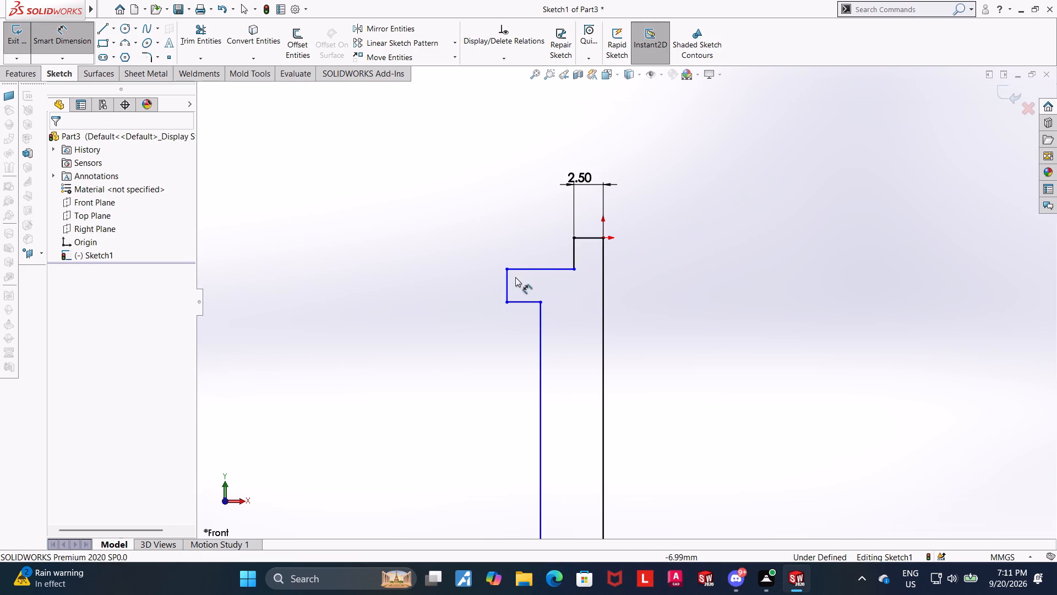
pyautogui.click(506, 281)
pyautogui.click(600, 284)
pyautogui.scroll(4, 586, 250)
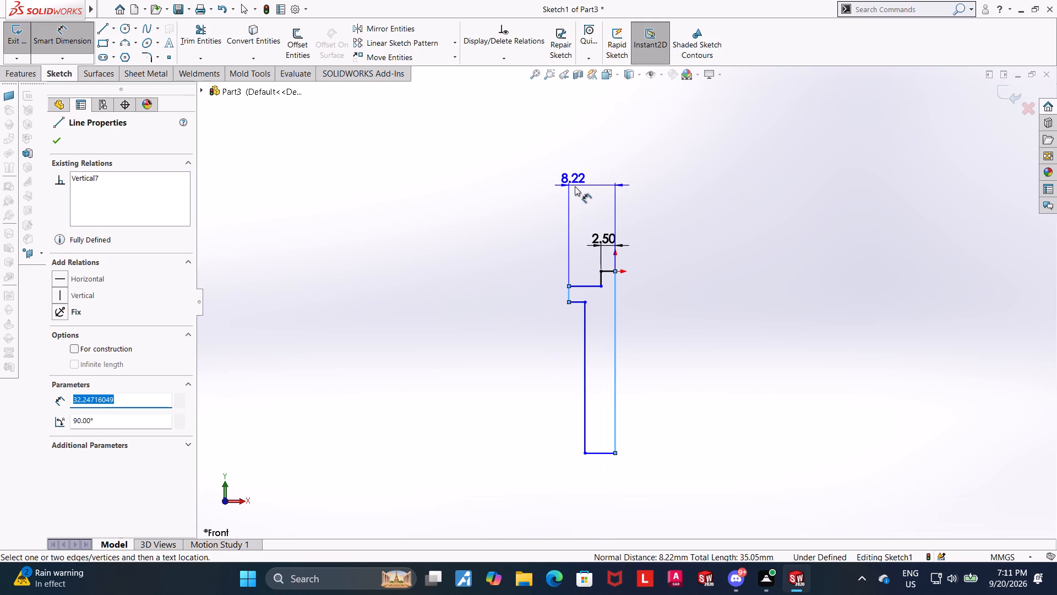
pyautogui.click(578, 191)
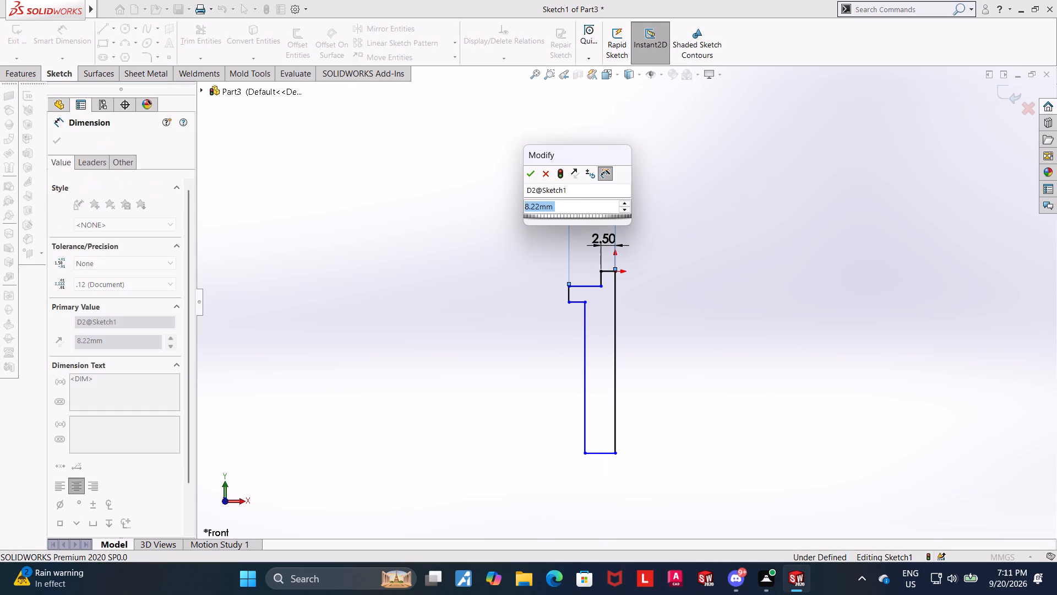
pyautogui.press('6')
pyautogui.press('Return')
pyautogui.press('Escape')
pyautogui.press('Escape')
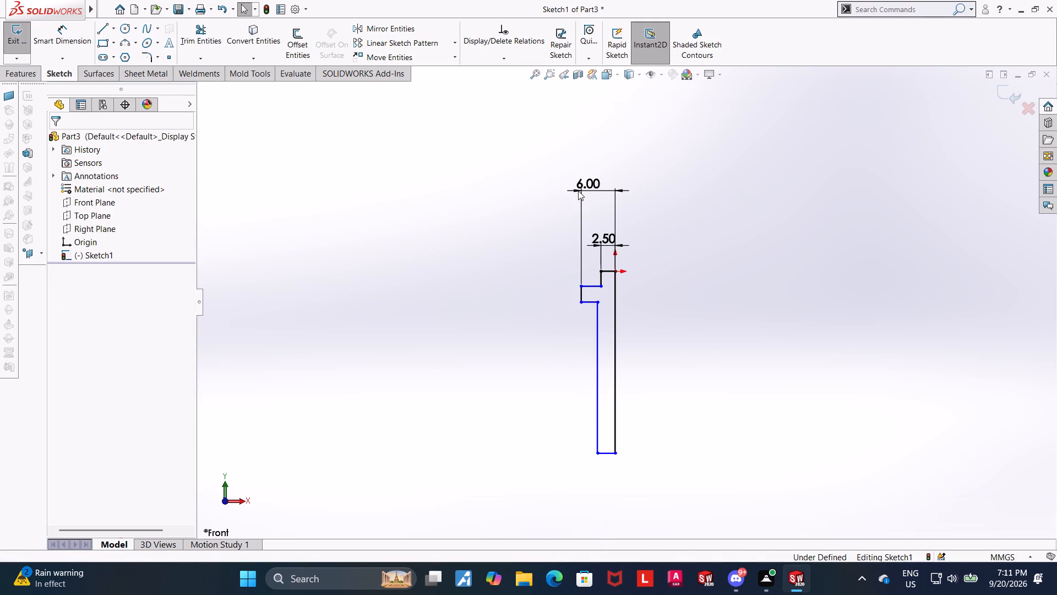
# Dimension the width of the long lower shank, from its outer edge to the centre line, as 3 mm.
pyautogui.click(57, 42)
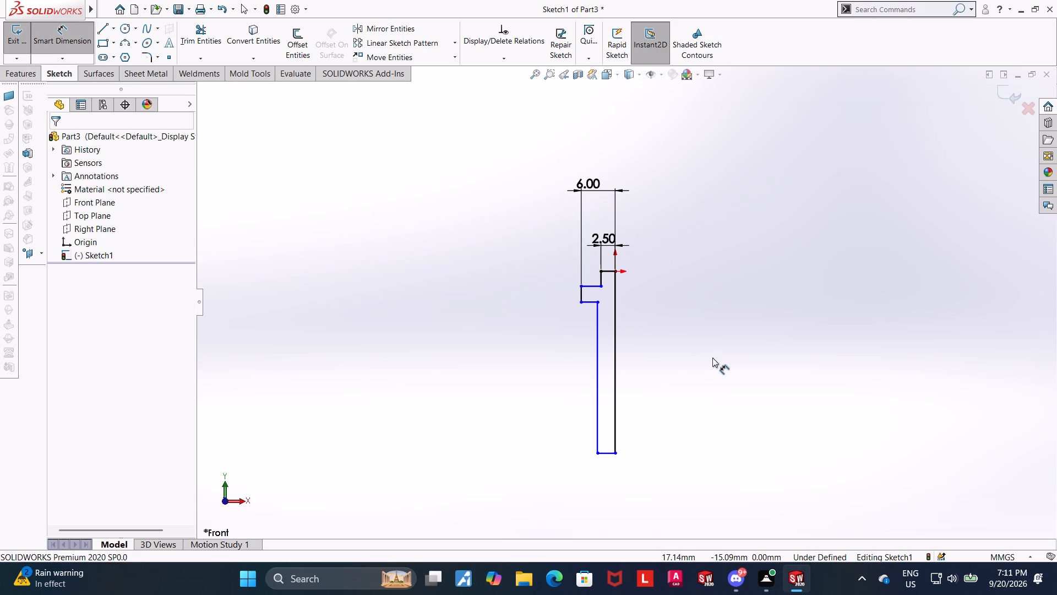
pyautogui.scroll(-1, 723, 354)
pyautogui.click(568, 455)
pyautogui.click(591, 449)
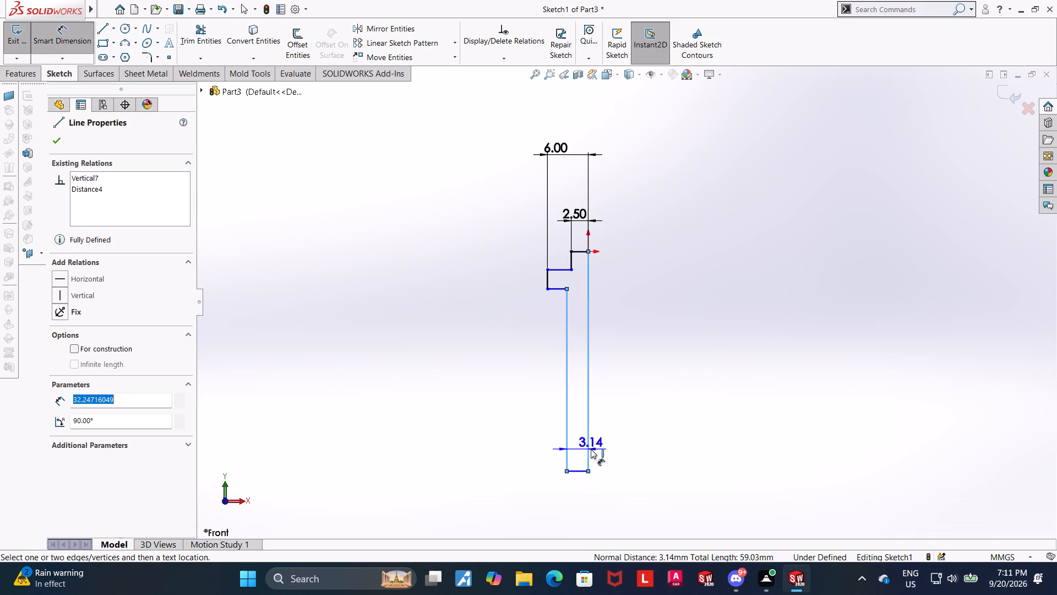
pyautogui.click(581, 491)
pyautogui.press('3')
pyautogui.press('Return')
pyautogui.press('Escape')
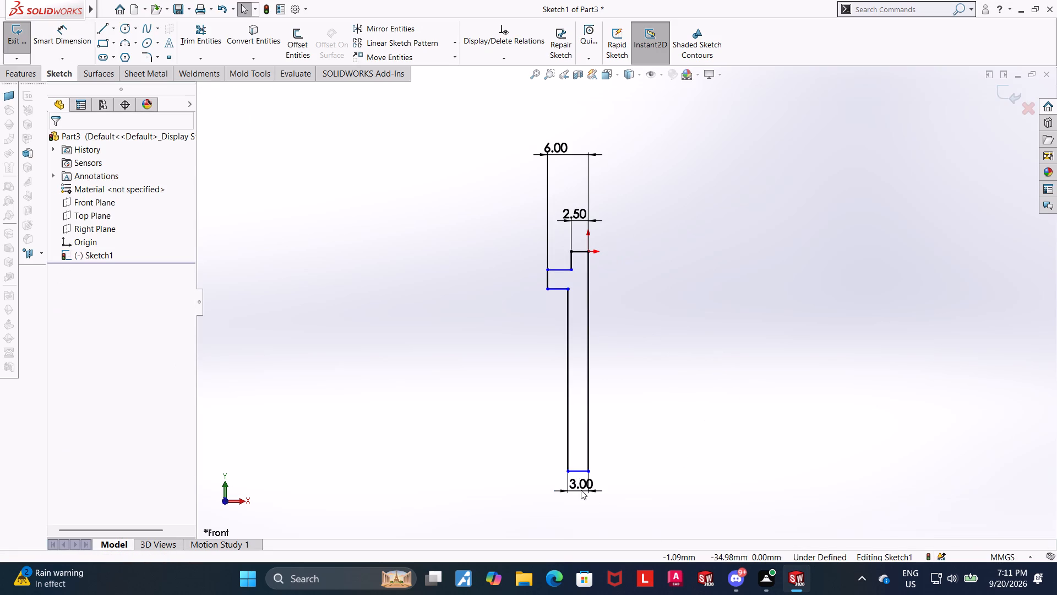
pyautogui.press('Escape')
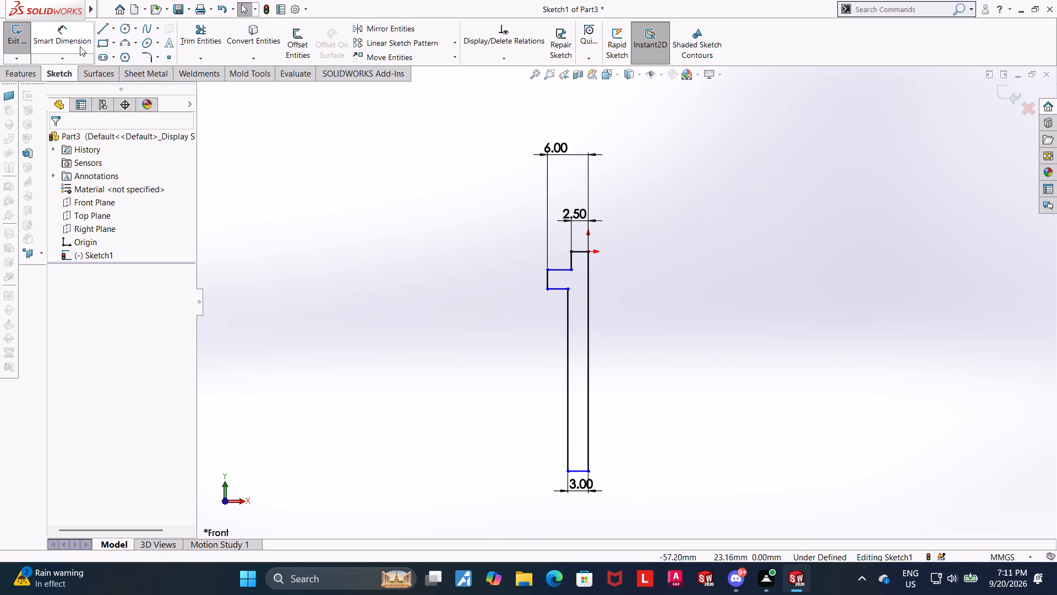
# Dimension the height of the flange's outer vertical edge as 5 mm.
pyautogui.click(76, 41)
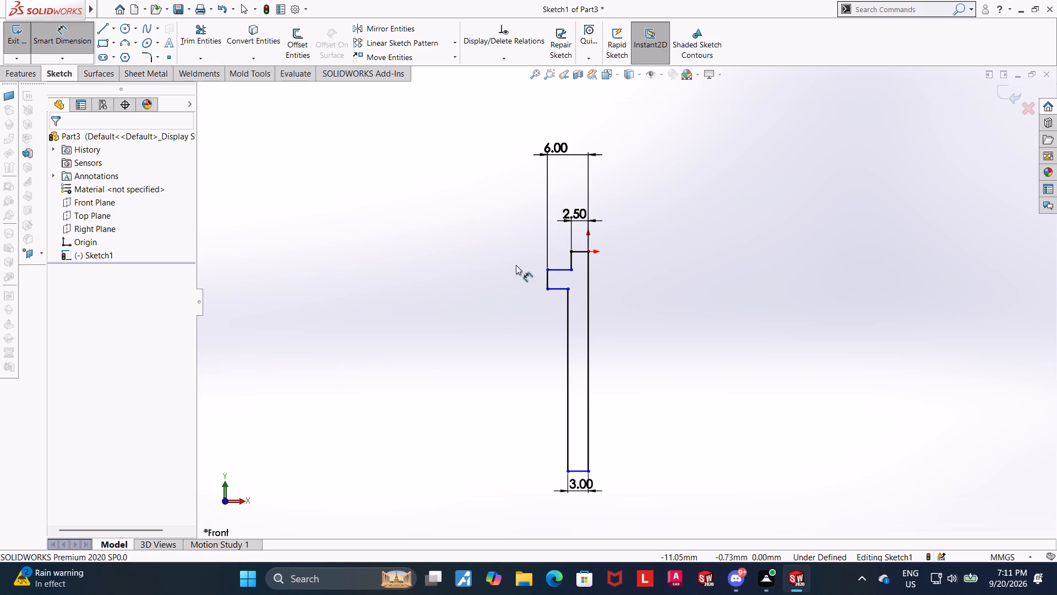
pyautogui.click(546, 282)
pyautogui.click(532, 281)
pyautogui.press('5')
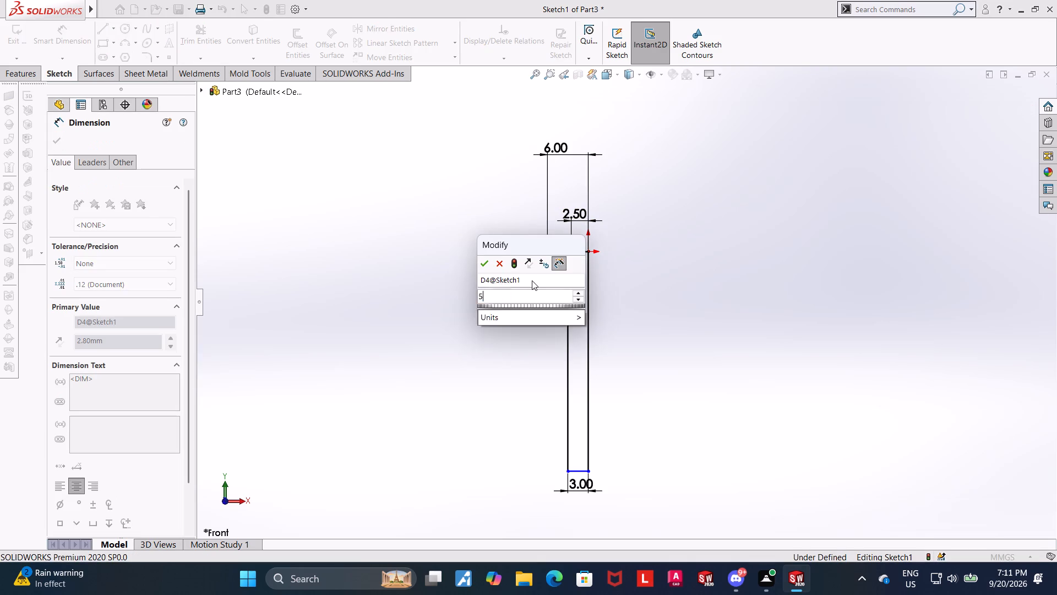
pyautogui.press('Return')
pyautogui.press('Escape')
pyautogui.press('Escape')
pyautogui.press('Escape')
# Dimension the height of the step between the flange's upper edge and the profile's top edge as 5 mm.
pyautogui.click(66, 31)
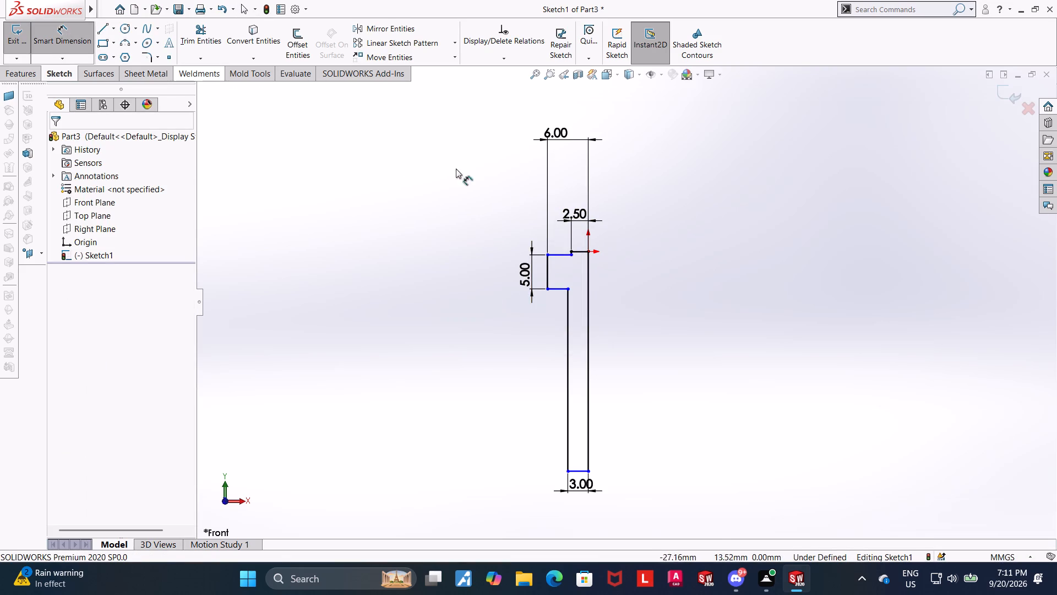
pyautogui.scroll(-10, 585, 255)
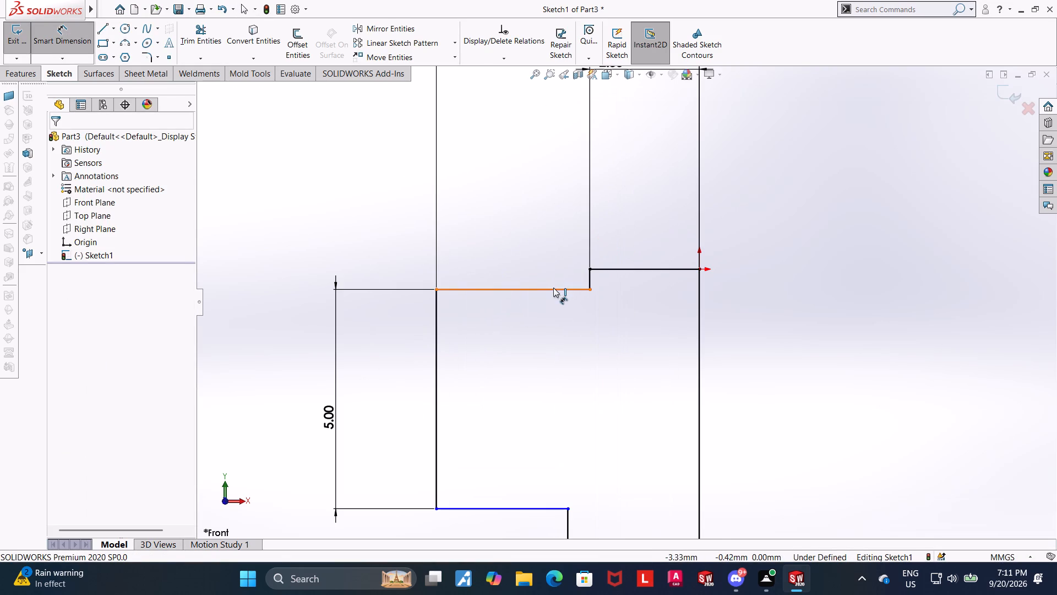
pyautogui.click(554, 288)
pyautogui.click(619, 271)
pyautogui.click(530, 264)
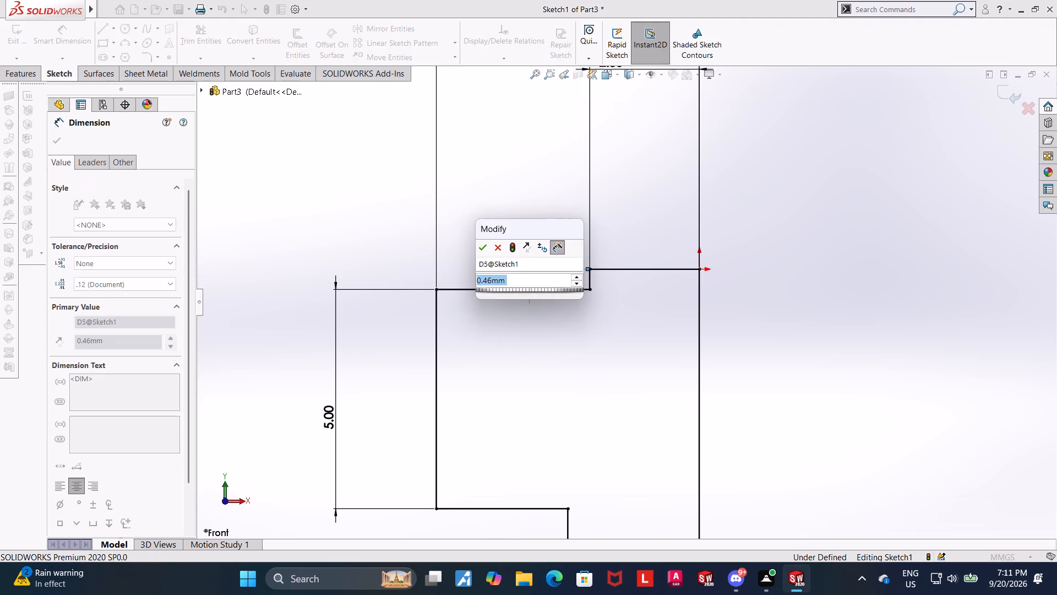
pyautogui.press('5')
pyautogui.press('Return')
pyautogui.press('Escape')
# Dimension the length of the shank's outer vertical edge below the flange as 25 mm.
pyautogui.scroll(14, 609, 267)
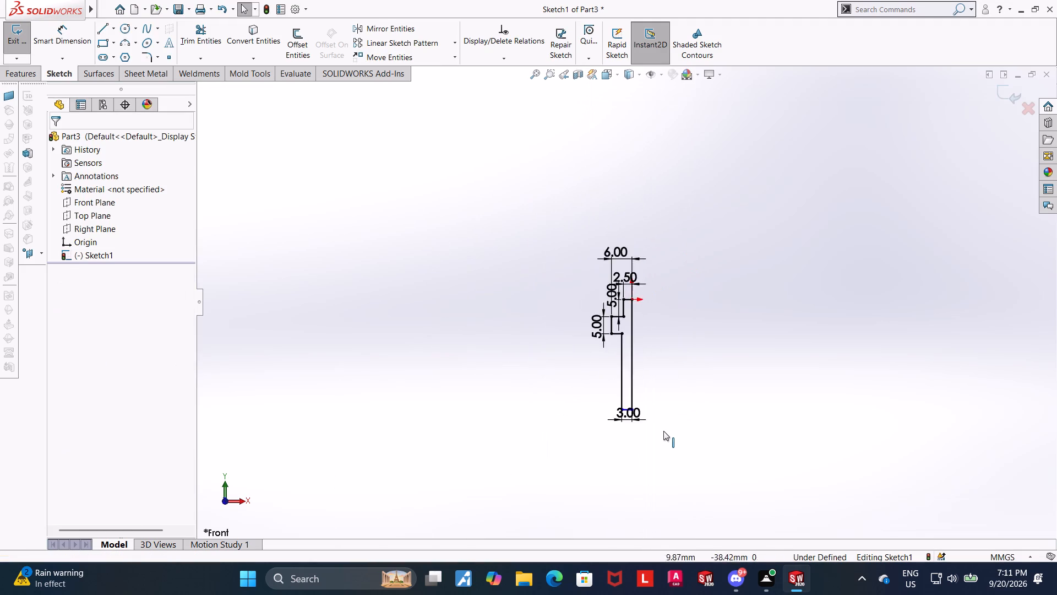
pyautogui.scroll(-7, 637, 419)
pyautogui.scroll(6, 600, 337)
pyautogui.scroll(-3, 638, 252)
pyautogui.press('Escape')
pyautogui.click(70, 43)
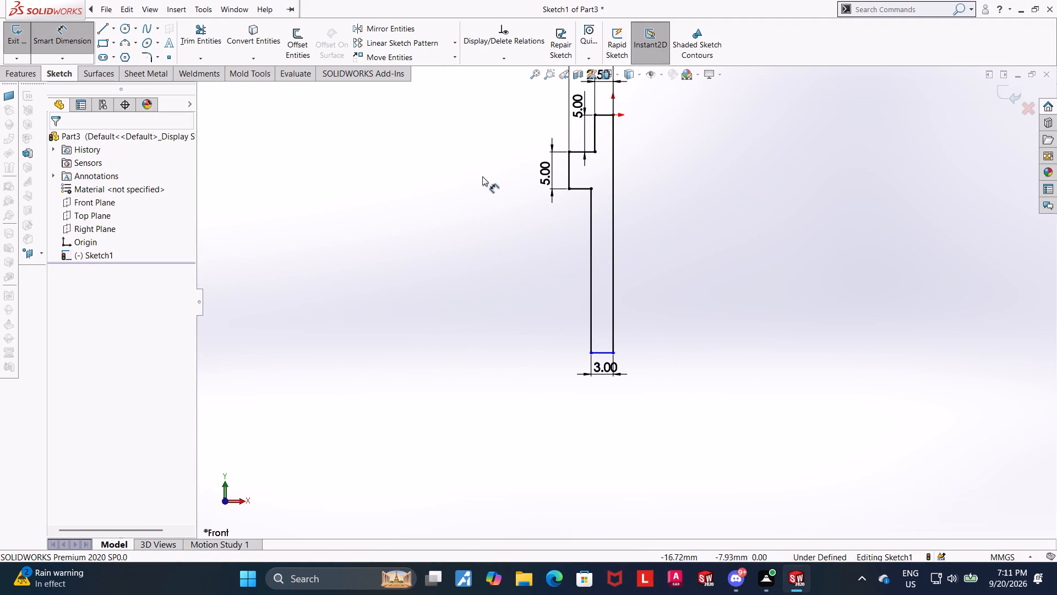
pyautogui.click(591, 245)
pyautogui.click(573, 249)
pyautogui.write('25')
pyautogui.press('Return')
pyautogui.press('Escape')
pyautogui.press('Escape')
pyautogui.press('Escape')
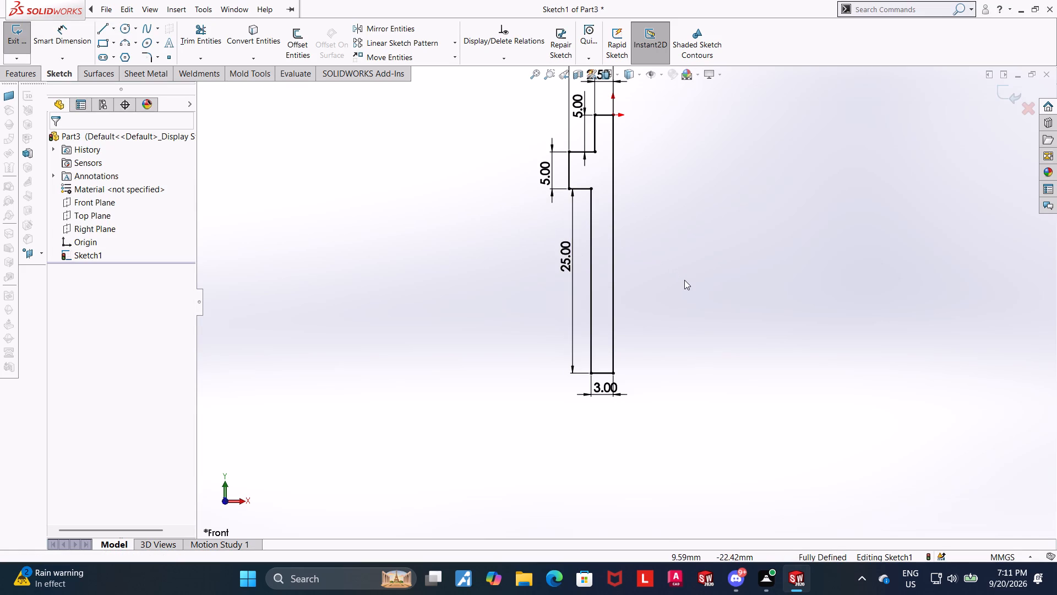
# Close the profile sketch and revolve it 360 degrees about its long vertical line into a solid flanged pin.
pyautogui.scroll(4, 695, 281)
pyautogui.scroll(-2, 662, 225)
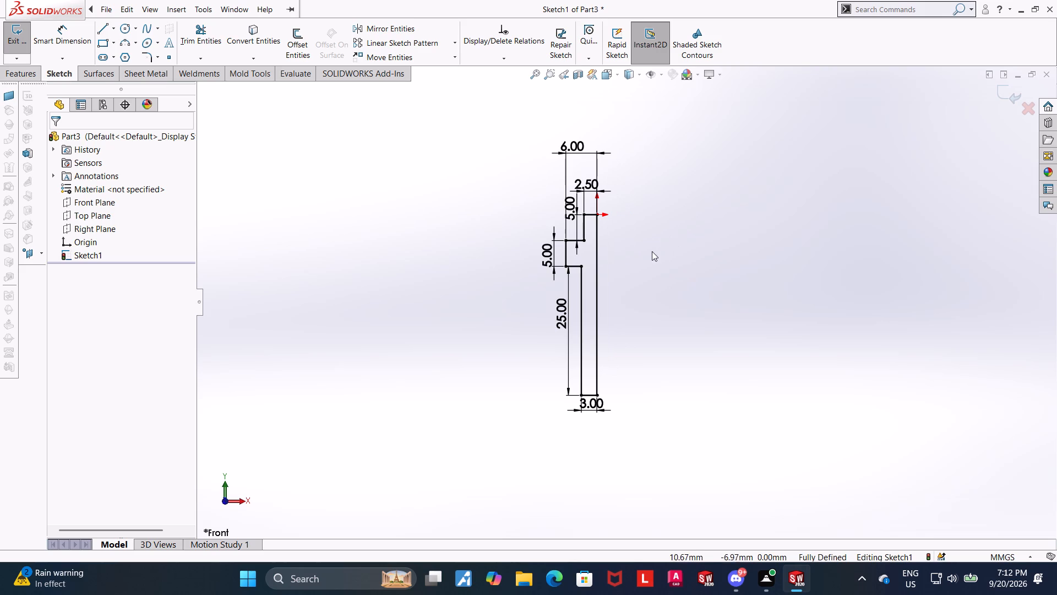
pyautogui.click(996, 96)
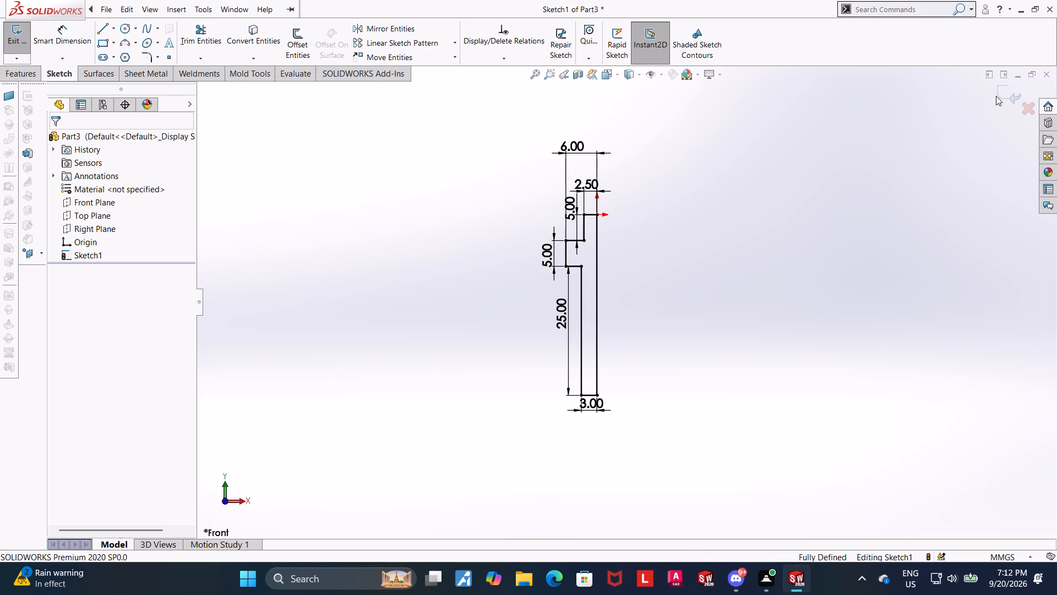
pyautogui.click(1009, 91)
pyautogui.click(53, 39)
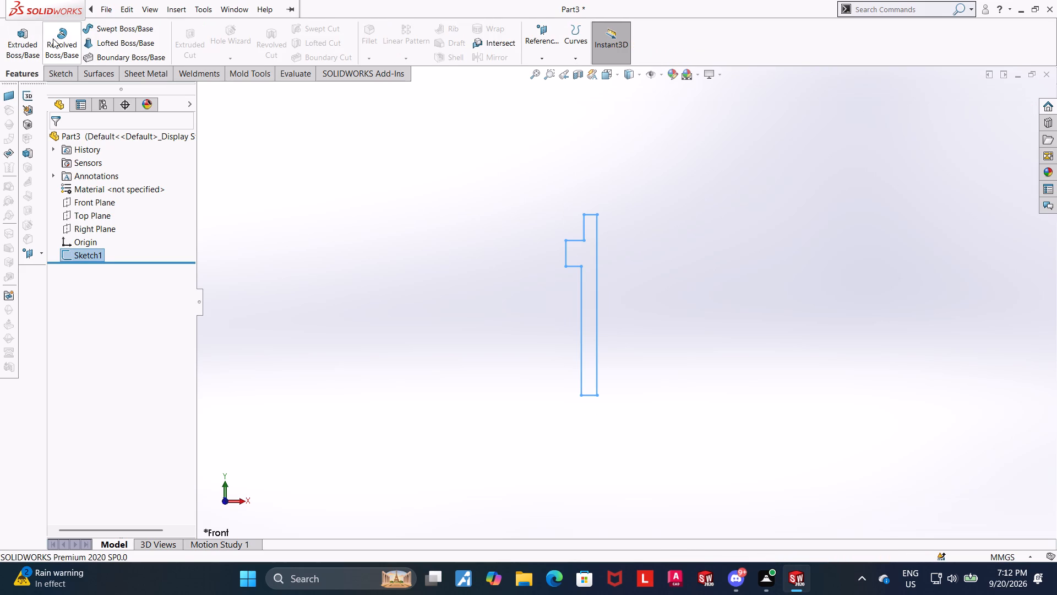
pyautogui.click(669, 289)
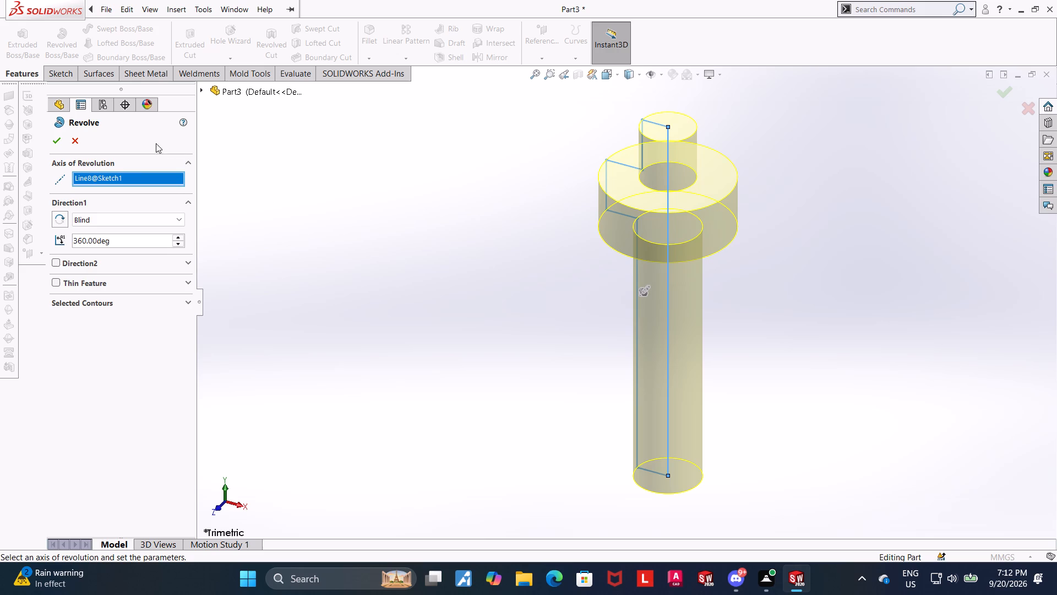
pyautogui.click(59, 136)
pyautogui.click(391, 278)
pyautogui.scroll(1, 507, 254)
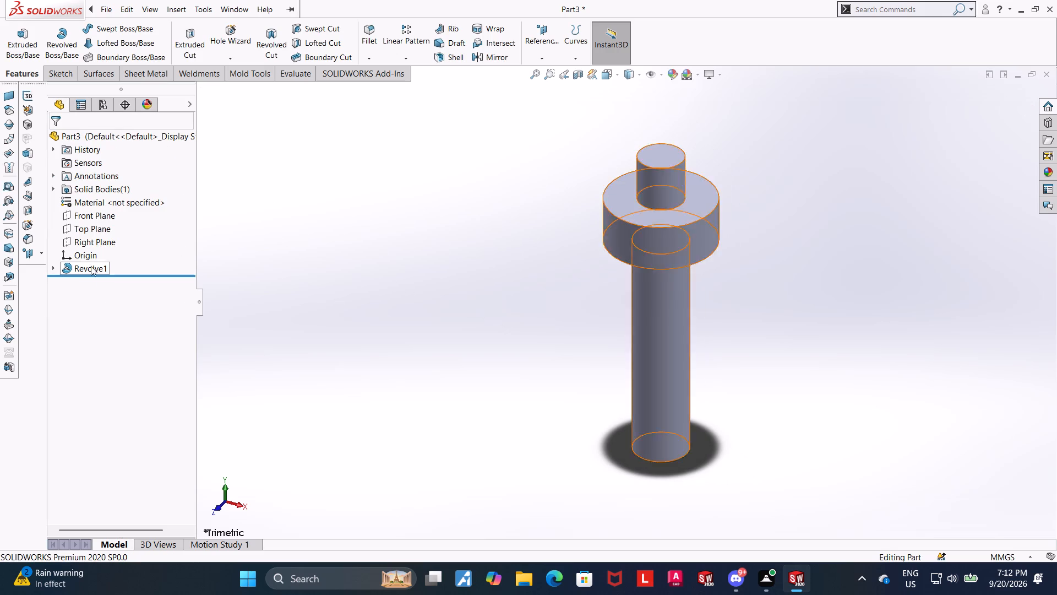
# On a new Front Plane sketch, draw a corner rectangle about 8.5 by 6.4 mm from the lower shank's centreline outward past its side.
pyautogui.click(76, 215)
pyautogui.click(84, 199)
pyautogui.click(80, 282)
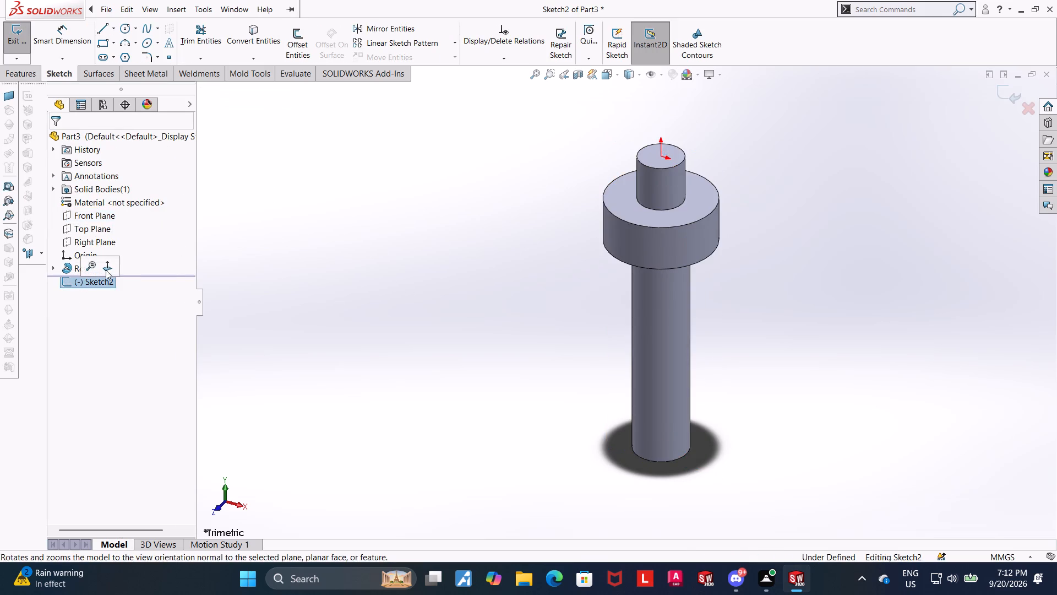
pyautogui.click(106, 268)
pyautogui.click(102, 44)
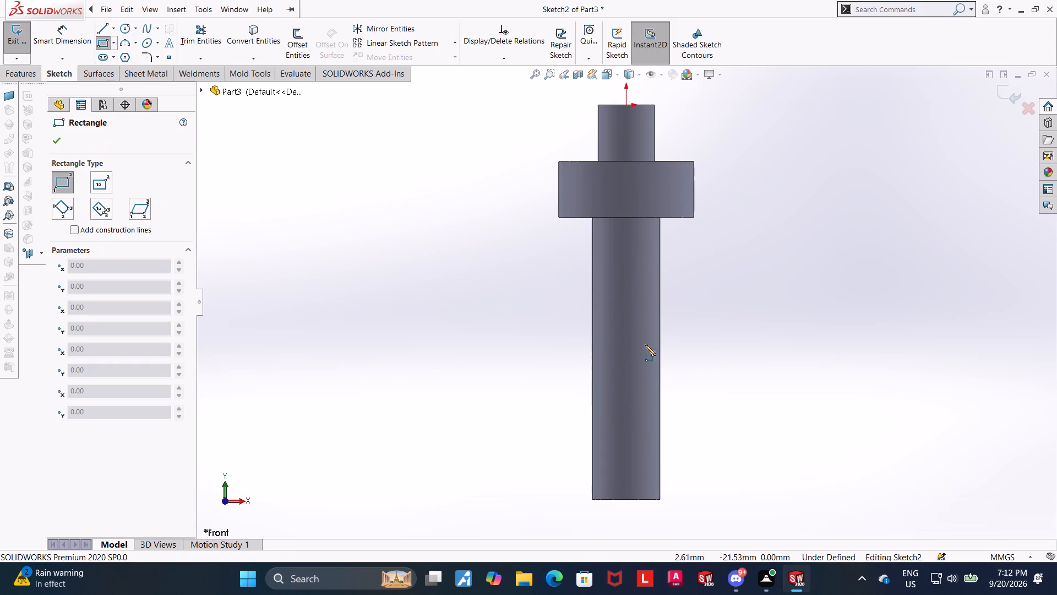
pyautogui.click(627, 319)
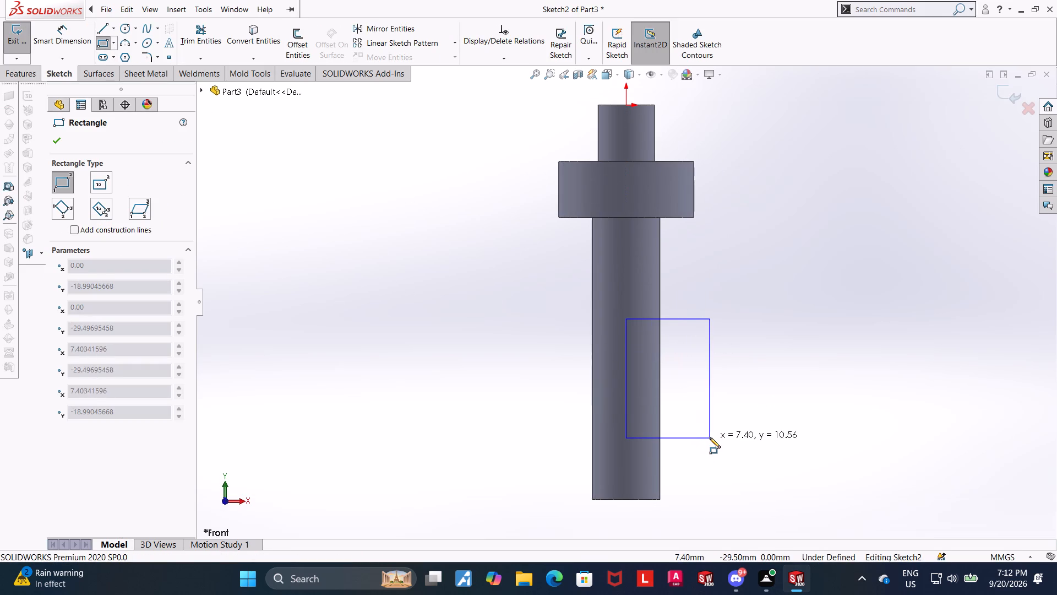
pyautogui.click(722, 391)
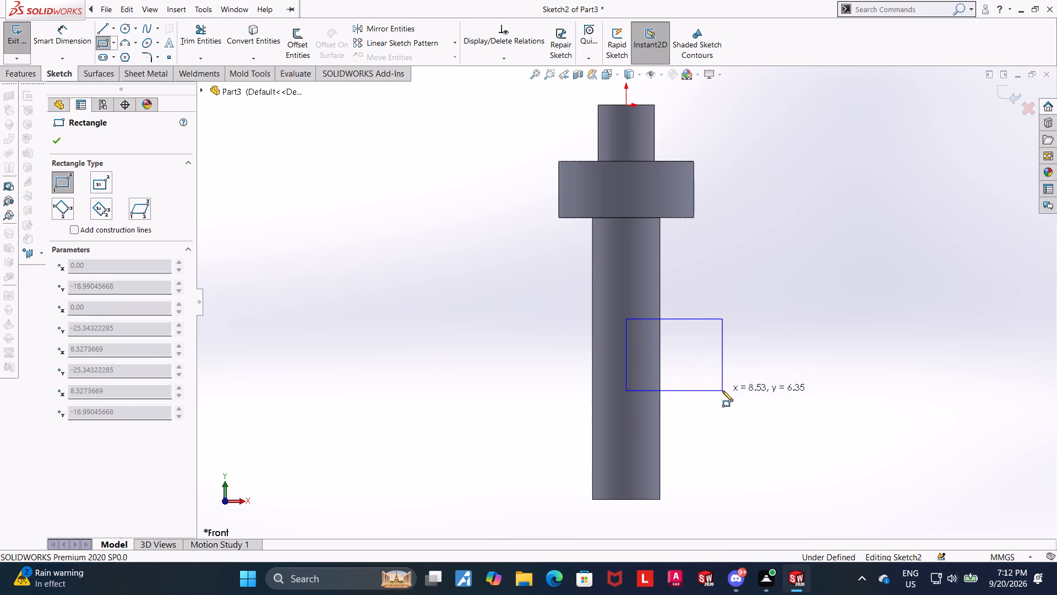
pyautogui.press('Escape')
pyautogui.press('Escape')
pyautogui.press('Escape')
# Dimension the distance from the rectangle's lower edge to the shank's bottom edge as 6 mm.
pyautogui.click(67, 28)
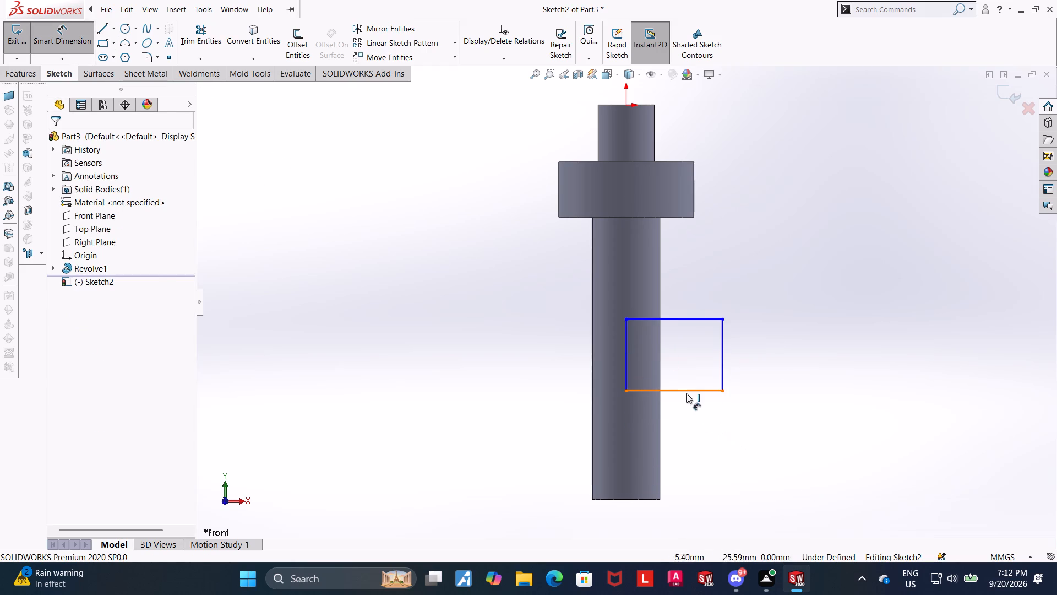
pyautogui.click(686, 393)
pyautogui.click(645, 501)
pyautogui.click(770, 478)
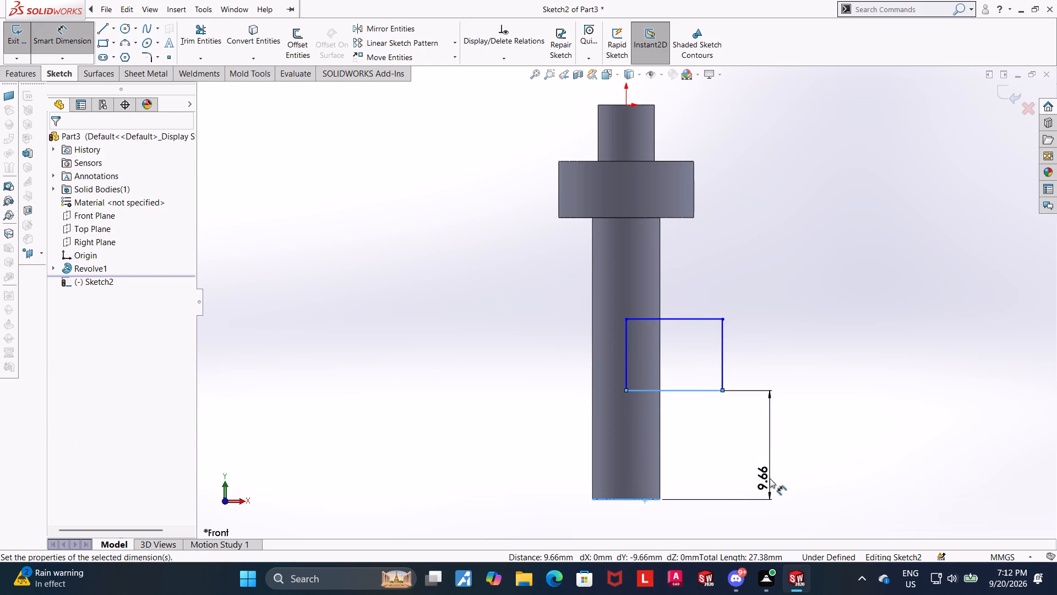
pyautogui.press('6')
pyautogui.press('Return')
pyautogui.press('Escape')
pyautogui.press('Escape')
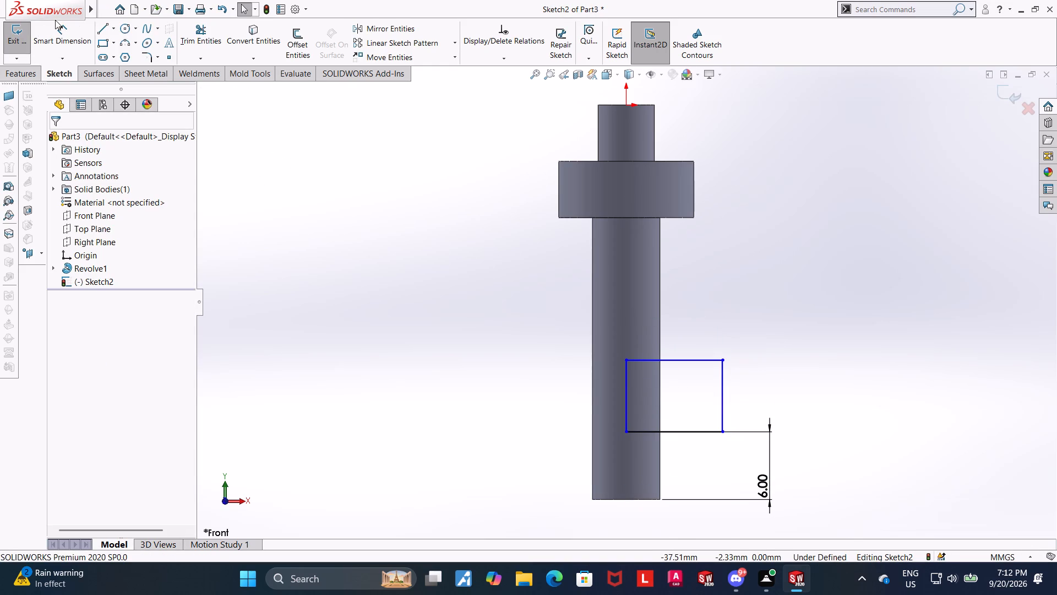
# Dimension the rectangle's outer vertical edge to a height of 6 mm.
pyautogui.click(74, 21)
pyautogui.click(724, 388)
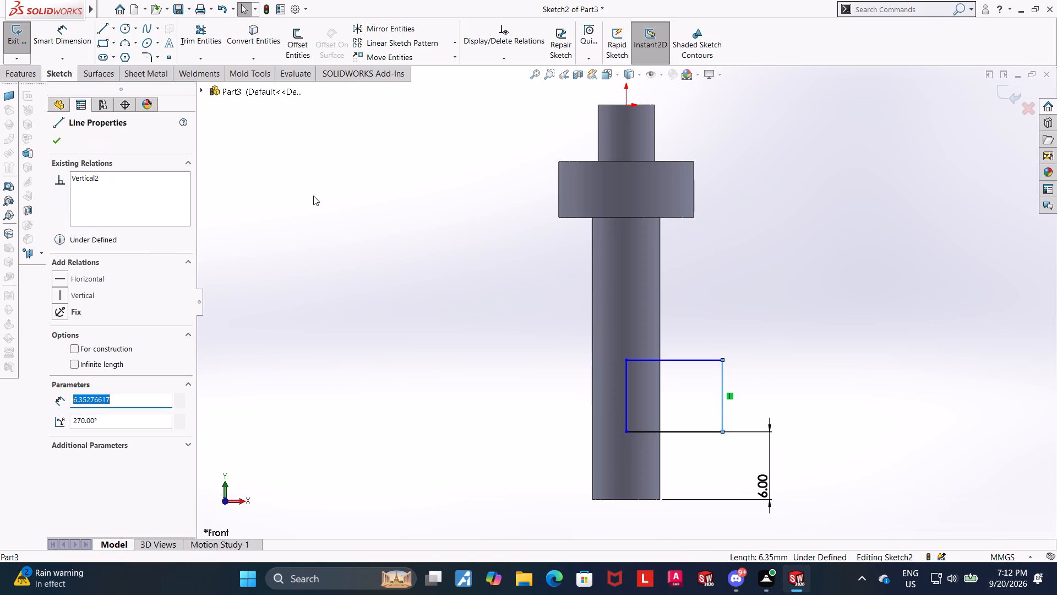
pyautogui.press('Escape')
pyautogui.press('Escape')
pyautogui.click(62, 43)
pyautogui.click(723, 398)
pyautogui.click(746, 394)
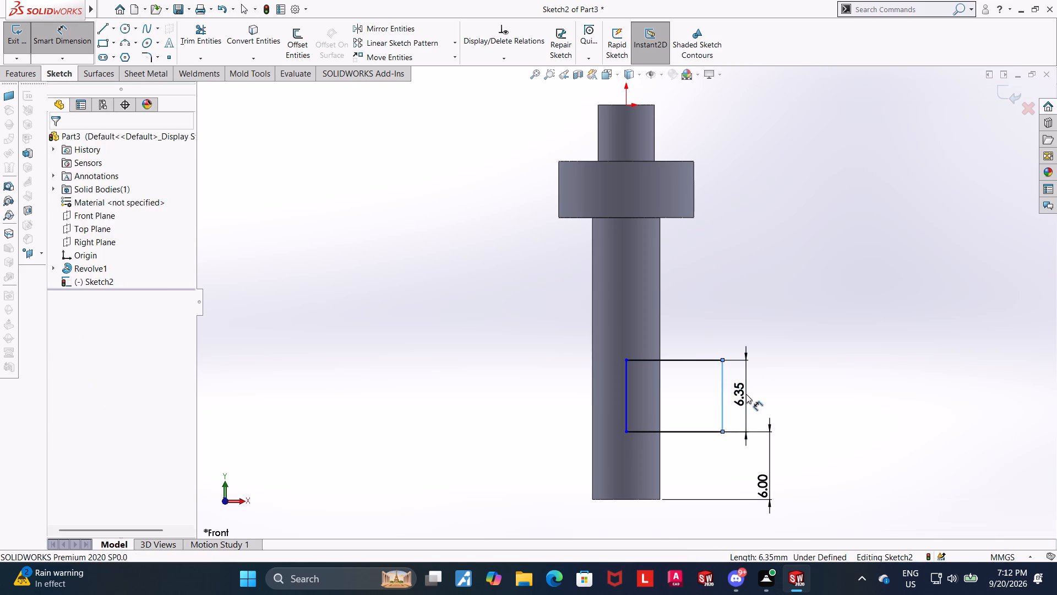
pyautogui.press('6')
pyautogui.press('Return')
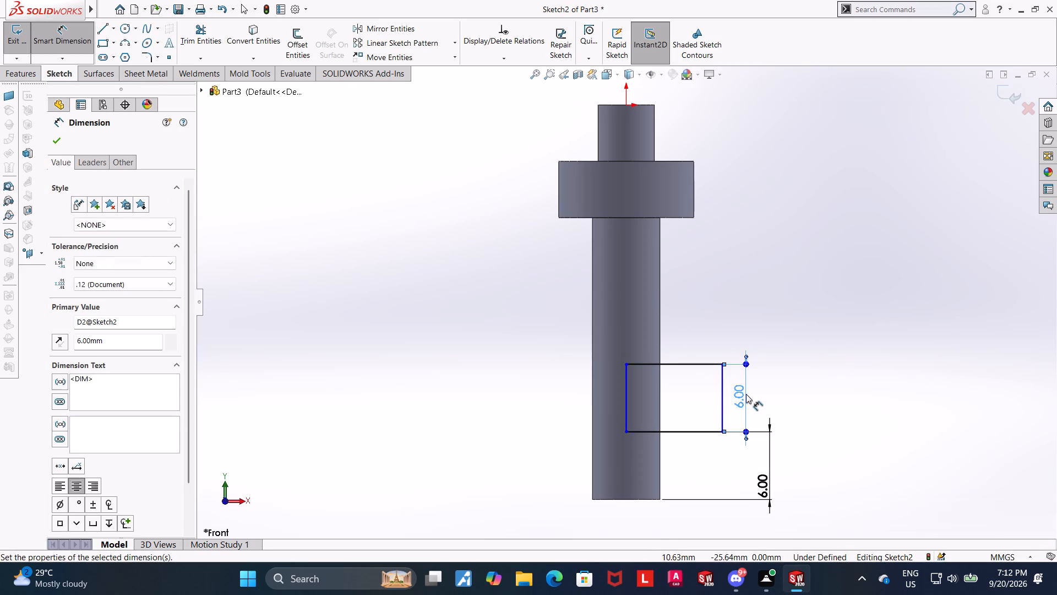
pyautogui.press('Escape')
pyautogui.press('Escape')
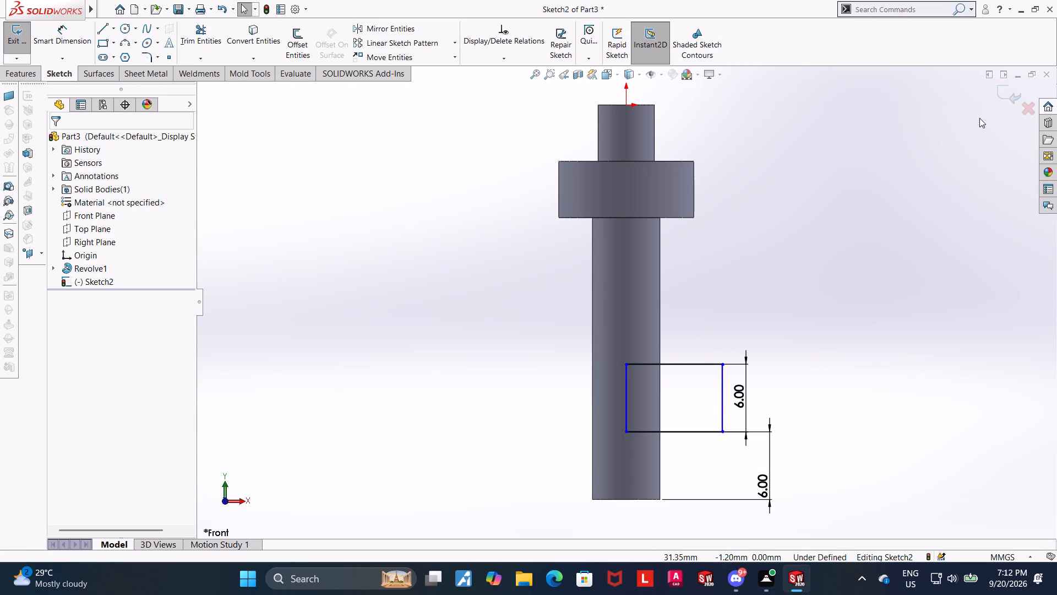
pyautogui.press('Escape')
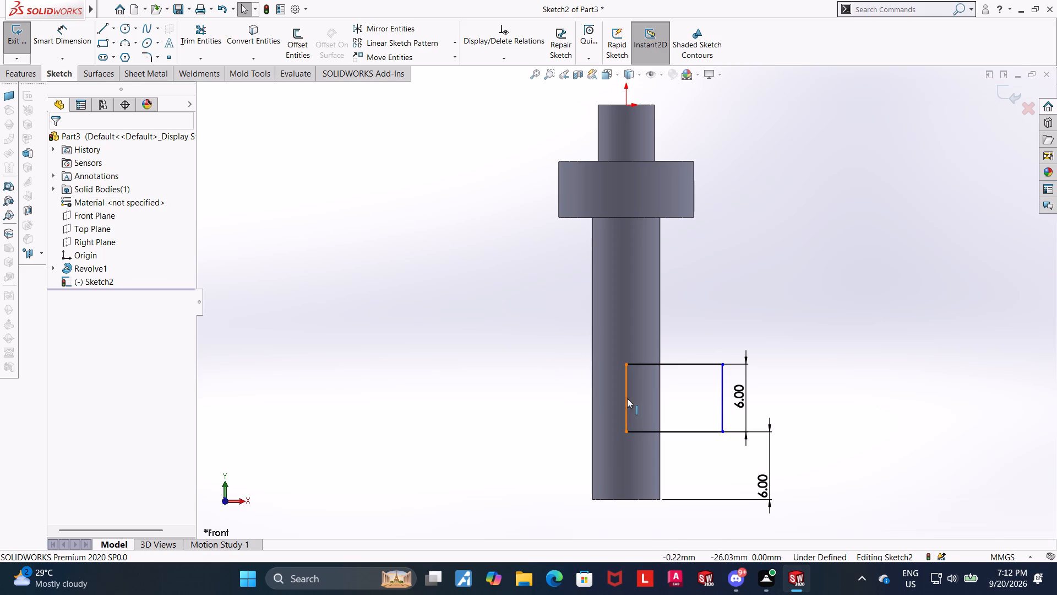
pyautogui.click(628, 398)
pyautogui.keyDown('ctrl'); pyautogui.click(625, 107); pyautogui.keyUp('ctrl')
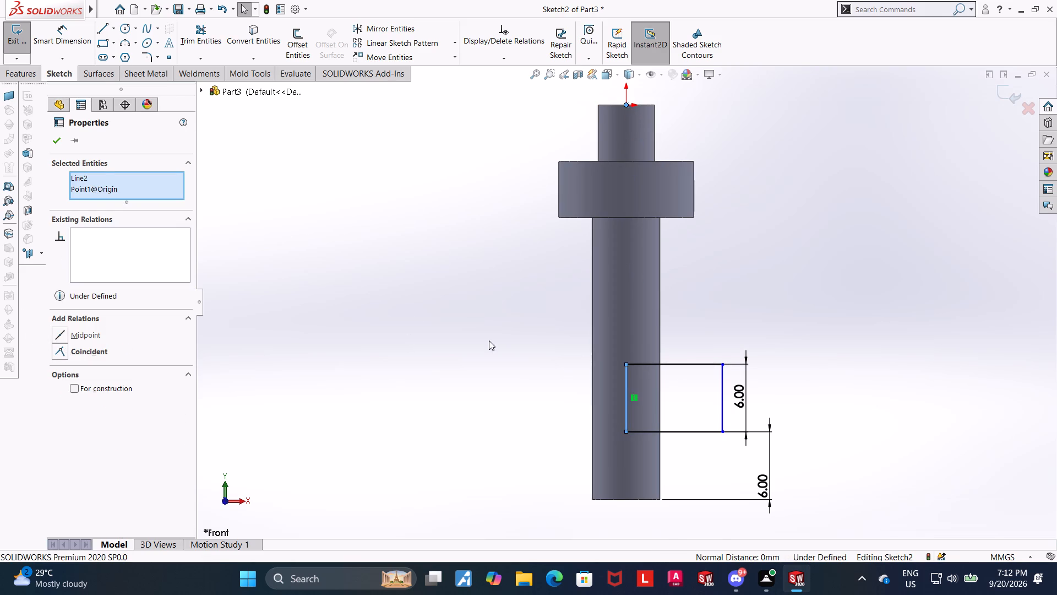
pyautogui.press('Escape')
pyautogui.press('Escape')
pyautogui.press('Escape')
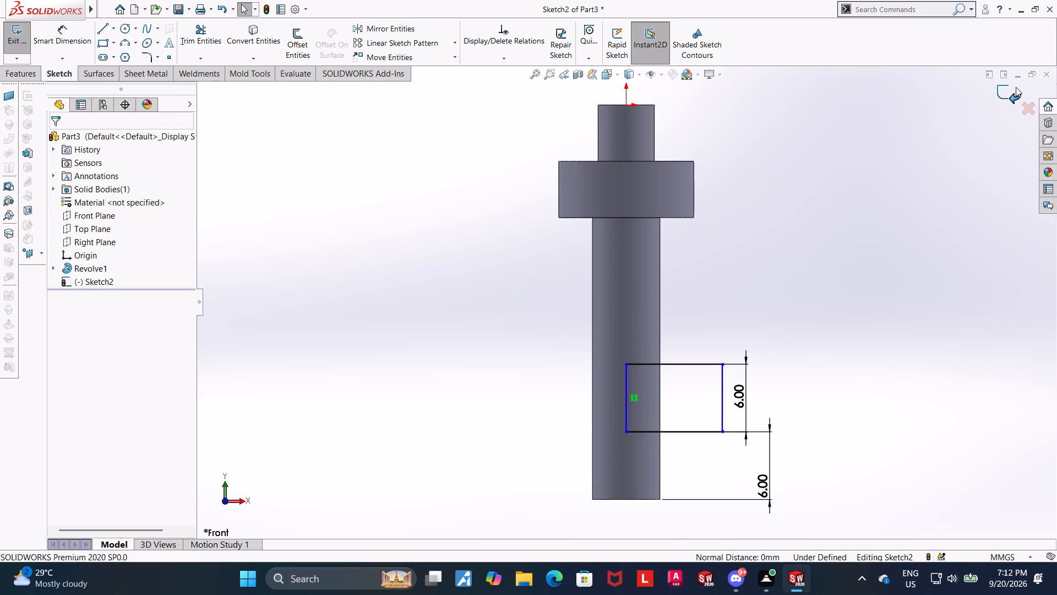
# Close the sketch and cut the rectangle out of the pin's shank with a Mid Plane Extruded Cut, stretching its depth freehand beyond the default 10 mm.
pyautogui.click(1015, 89)
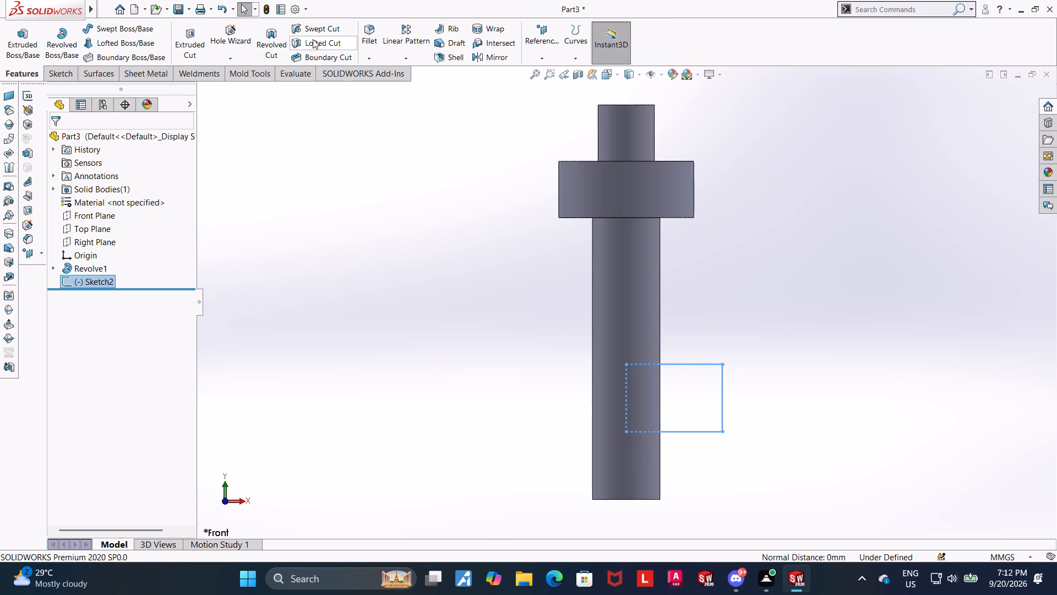
pyautogui.click(199, 35)
pyautogui.moveTo(404, 210); pyautogui.dragTo(357, 224, button='middle')
pyautogui.click(131, 212)
pyautogui.click(107, 301)
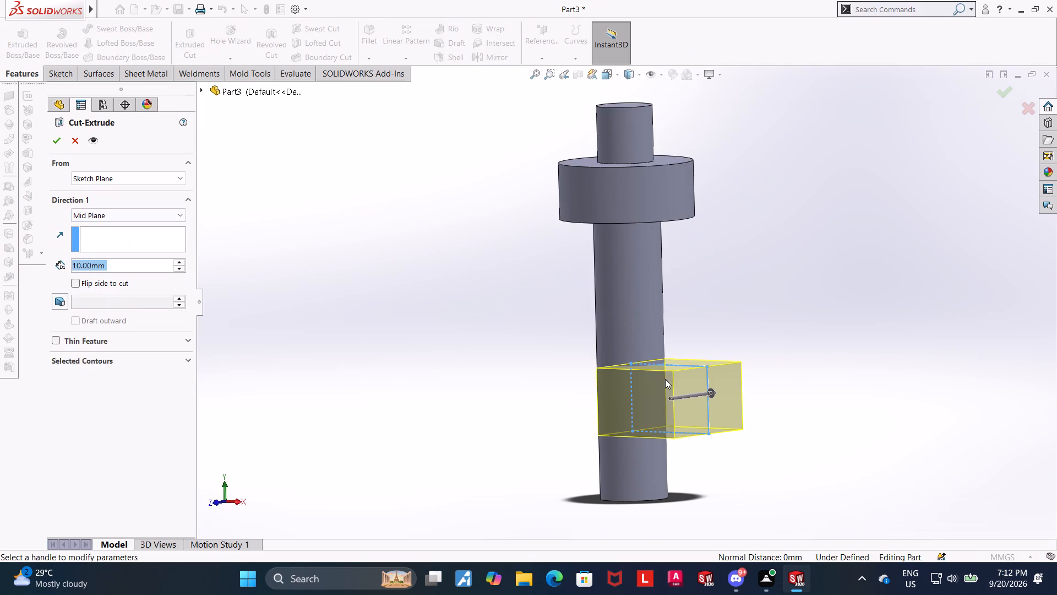
pyautogui.moveTo(713, 393); pyautogui.dragTo(736, 379)
pyautogui.click(58, 140)
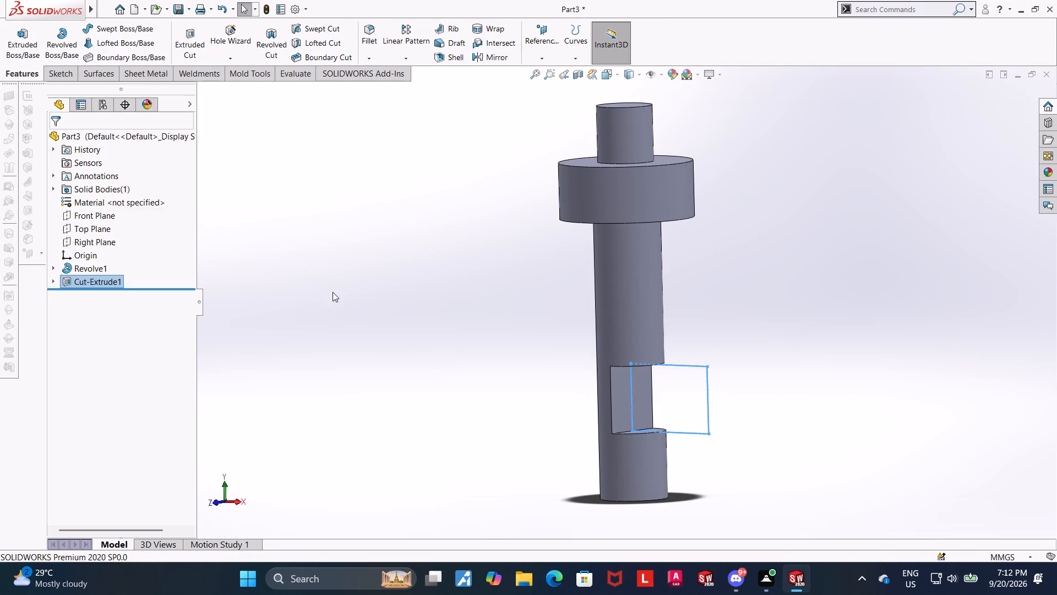
pyautogui.click(333, 292)
# Save the notched pin part as Safety pin in the Downloads folder.
pyautogui.moveTo(342, 293); pyautogui.dragTo(347, 293, button='middle')
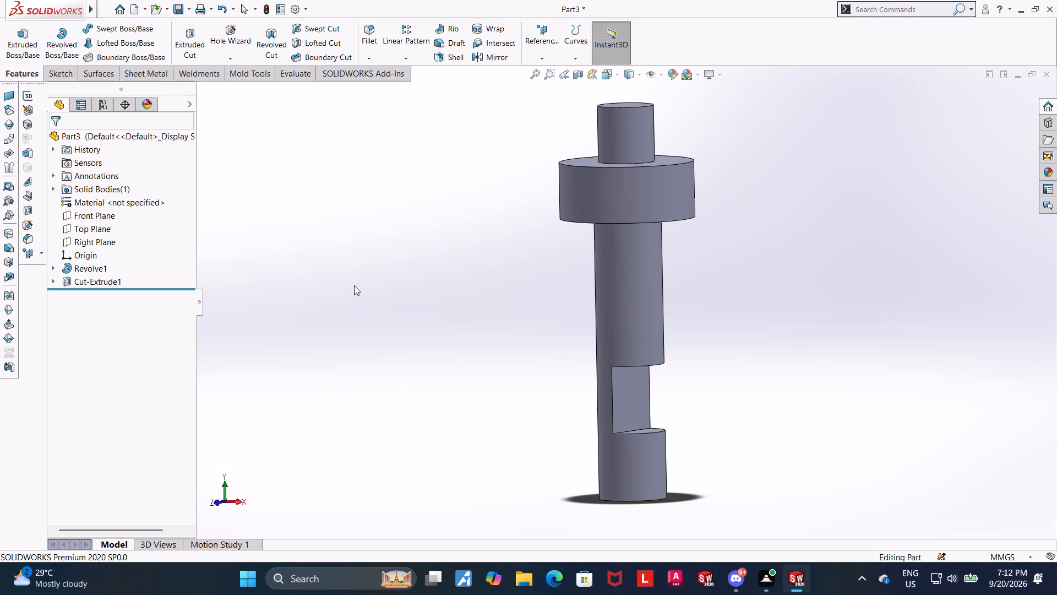
pyautogui.scroll(4, 922, 273)
pyautogui.scroll(-2, 616, 283)
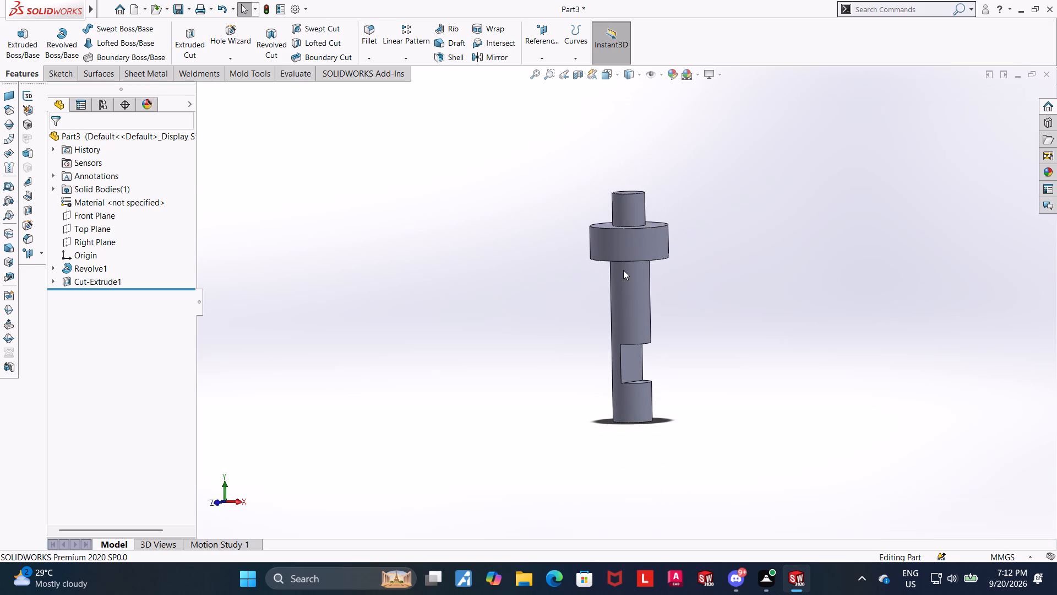
pyautogui.moveTo(717, 306); pyautogui.dragTo(737, 307, button='middle')
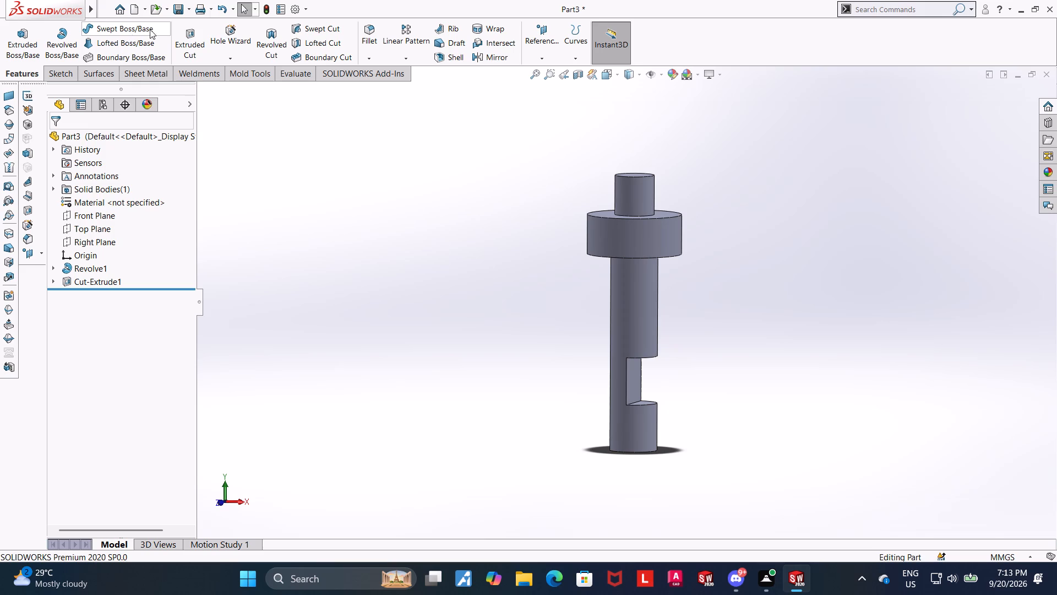
pyautogui.click(126, 147)
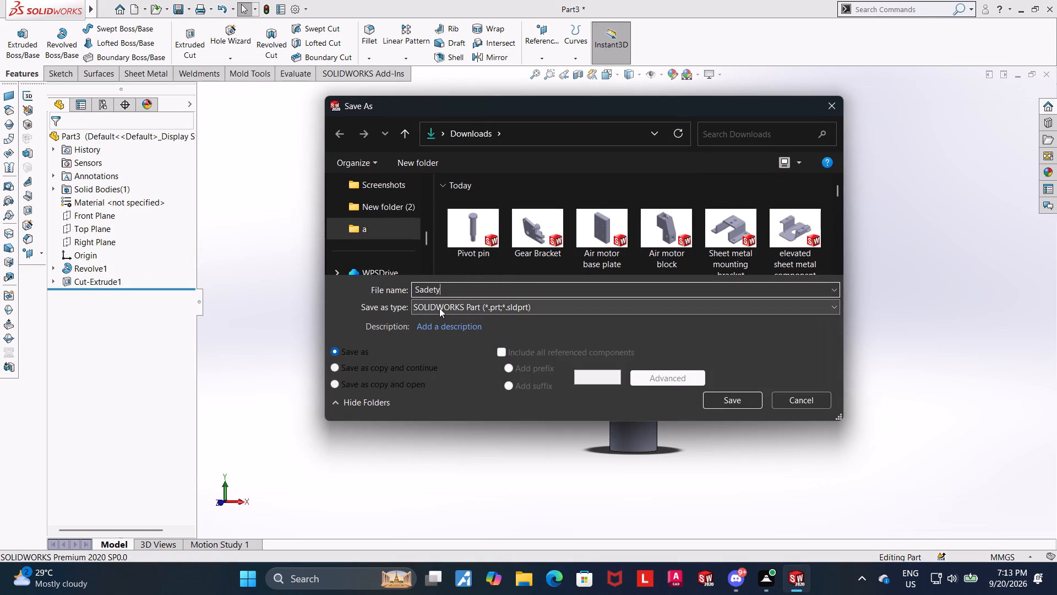
pyautogui.press('BackSpace')
pyautogui.press('BackSpace')
pyautogui.press('BackSpace')
pyautogui.press('BackSpace')
pyautogui.press('BackSpace')
pyautogui.press('f')
pyautogui.write('ety')
pyautogui.press('space')
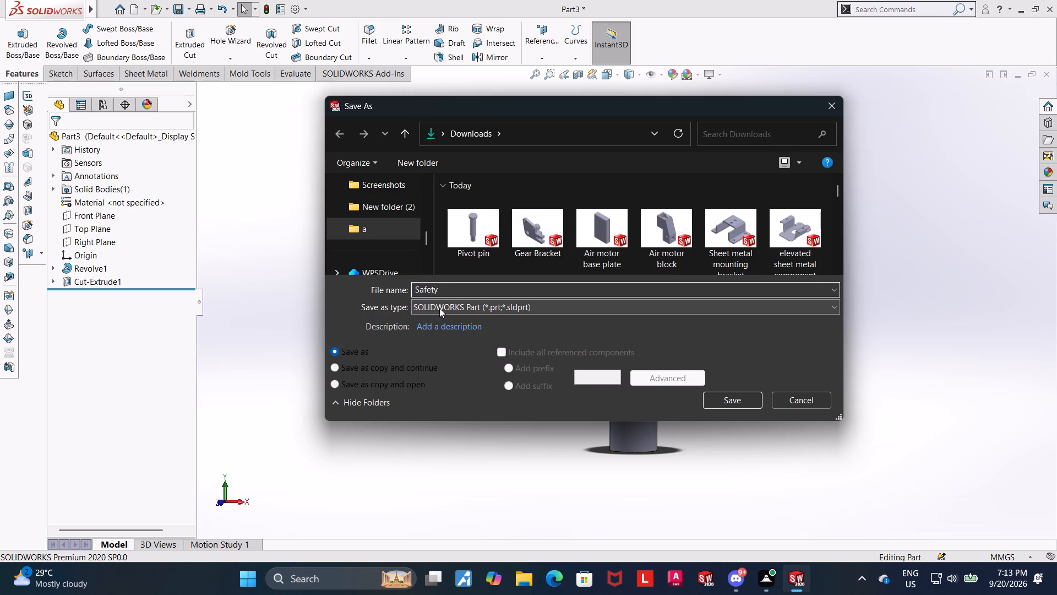
pyautogui.write('pin')
pyautogui.press('space')
pyautogui.click(723, 401)
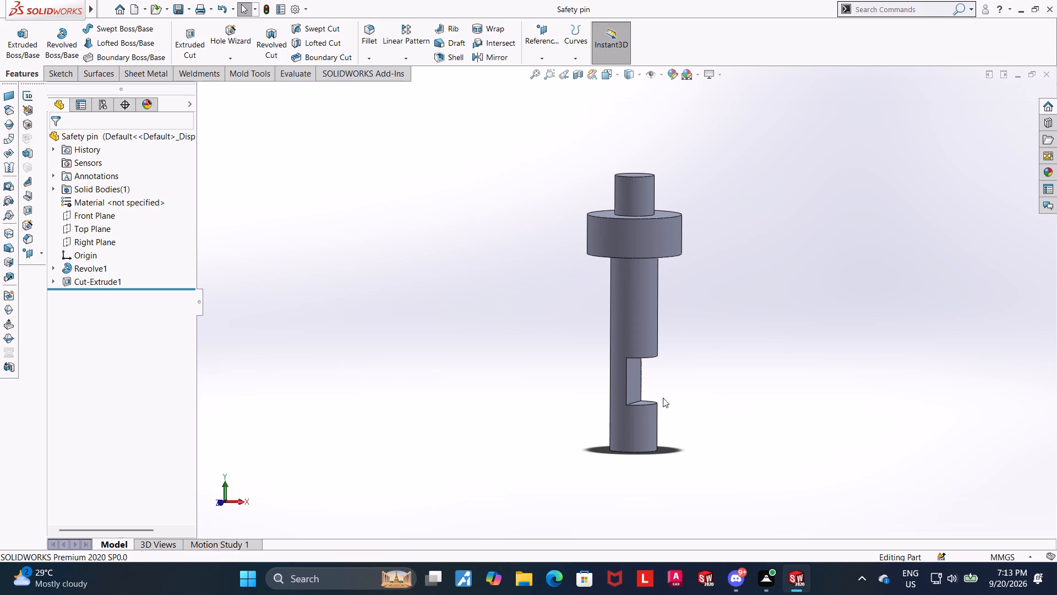
# Create a new part document.
pyautogui.click(141, 12)
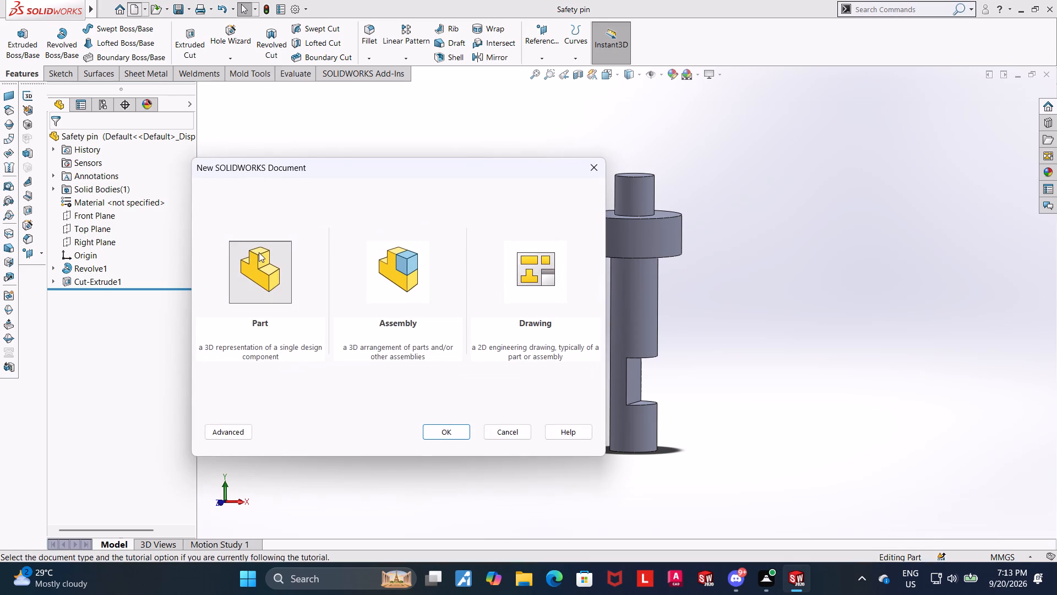
pyautogui.doubleClick(259, 253)
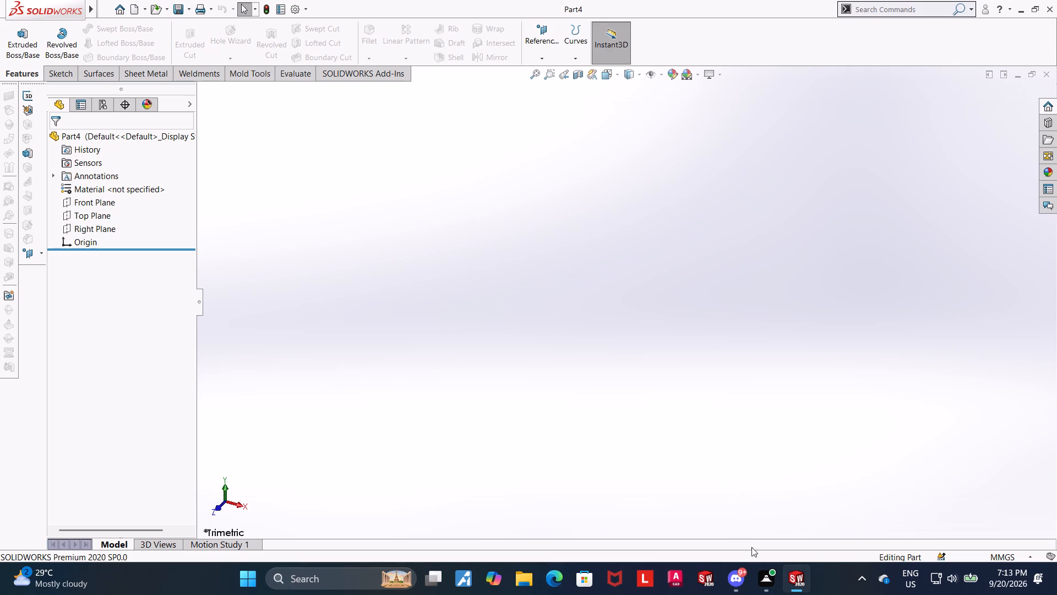
# Switch back to the Safety pin document and save it under the new name change pin in the Downloads folder.
pyautogui.click(830, 502)
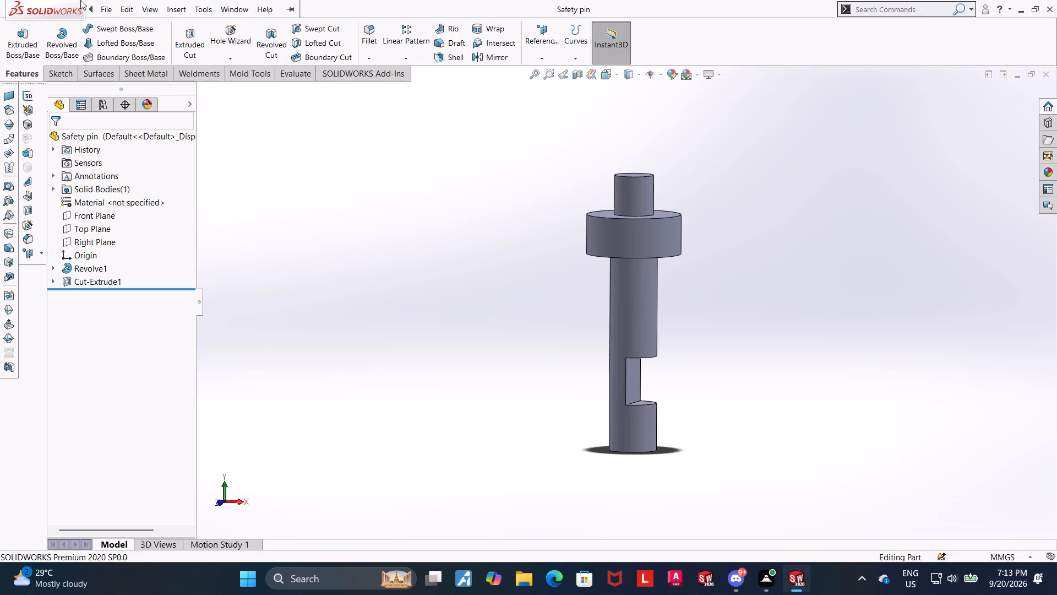
pyautogui.click(138, 155)
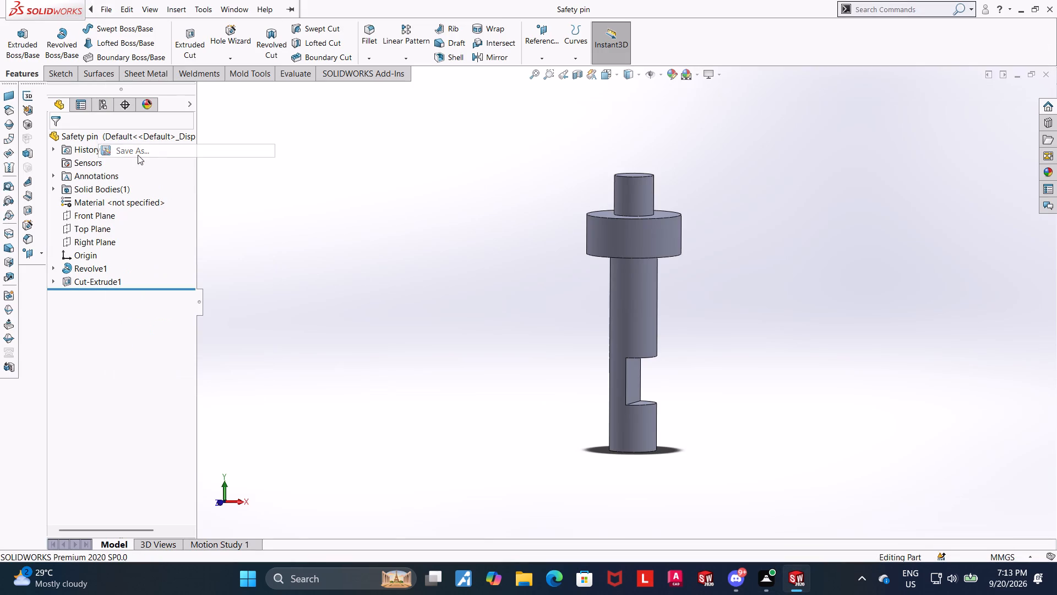
pyautogui.write('change pin')
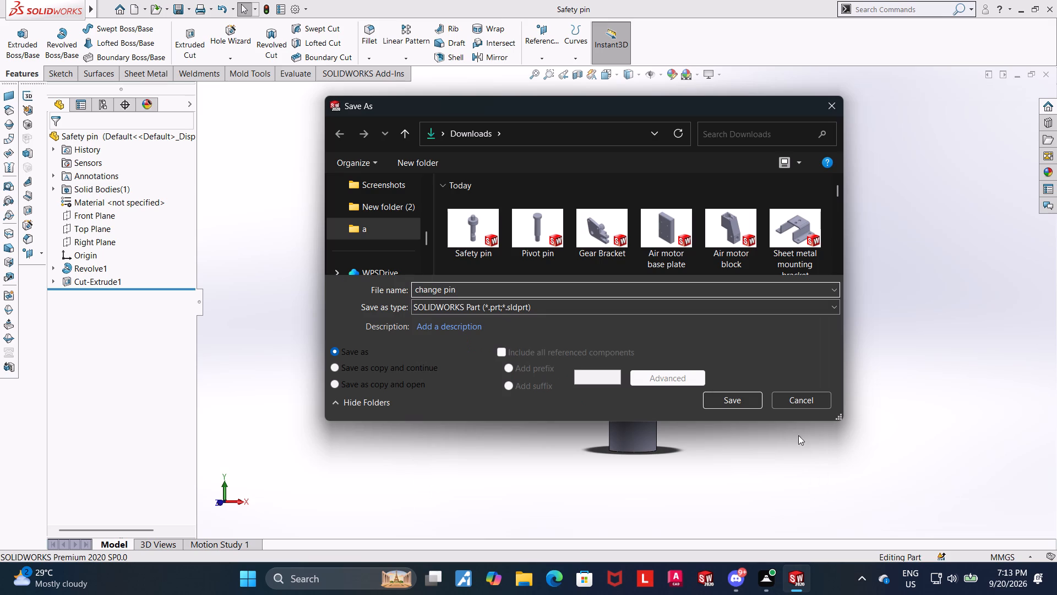
pyautogui.click(753, 399)
pyautogui.click(758, 355)
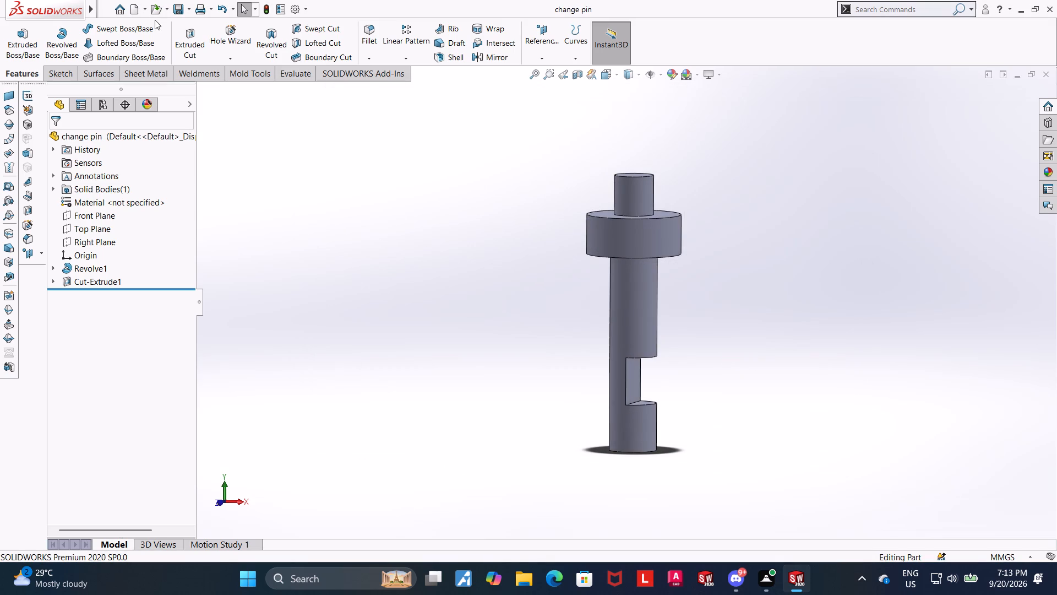
pyautogui.click(133, 10)
pyautogui.click(591, 161)
# In the new empty part, sketch a centre rectangle about 131 by 38 mm on the Front Plane, centred on the origin.
pyautogui.click(987, 514)
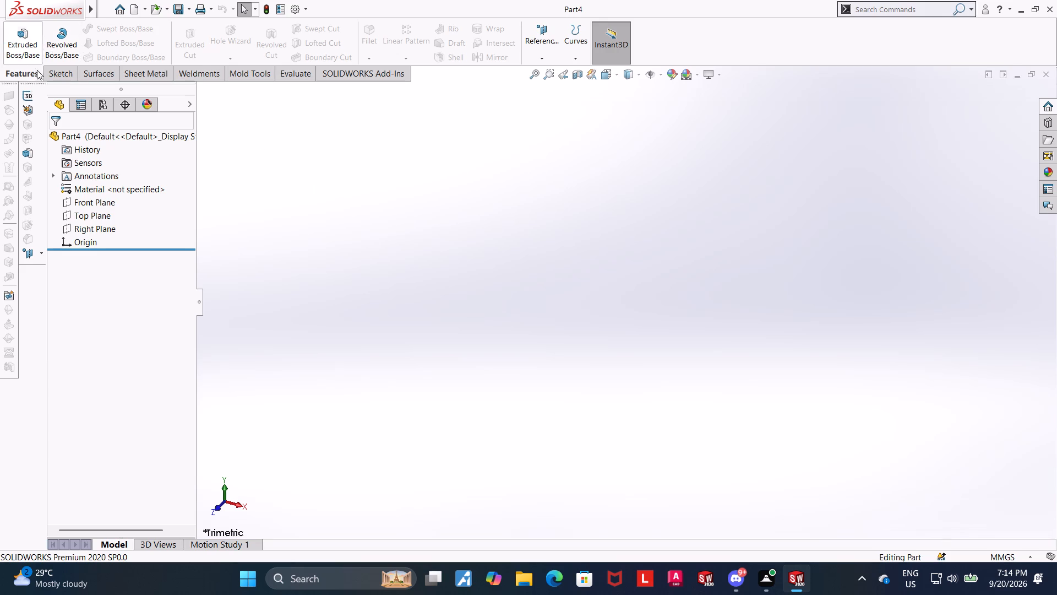
pyautogui.click(87, 203)
pyautogui.click(100, 183)
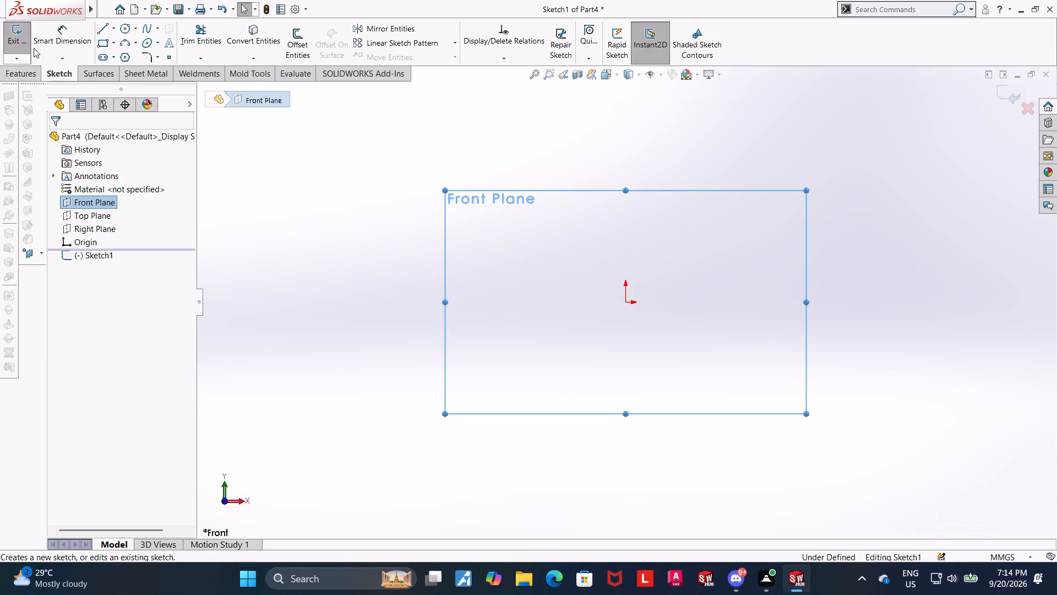
pyautogui.click(116, 46)
pyautogui.click(108, 67)
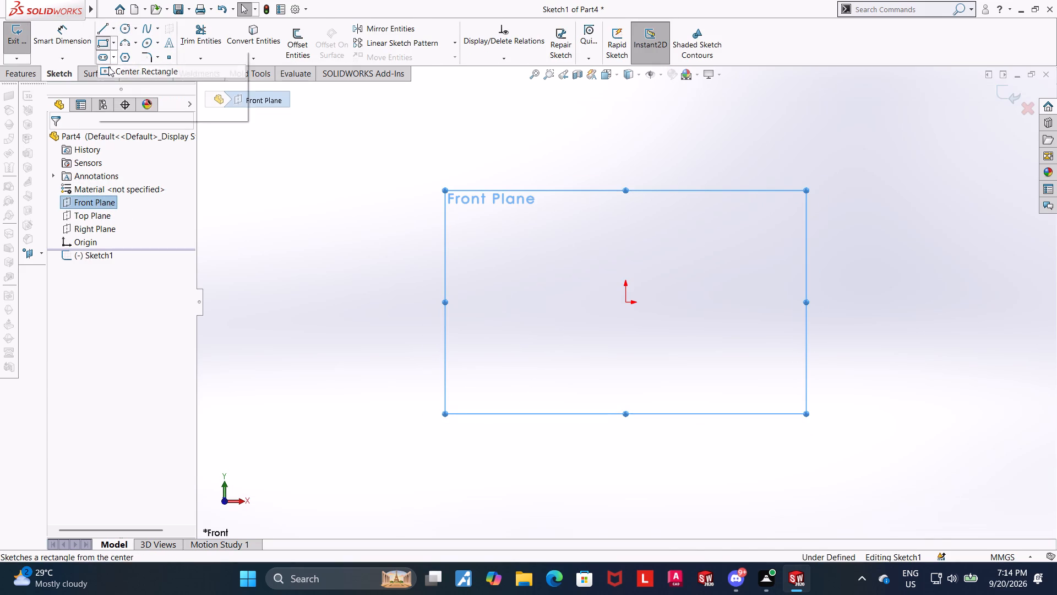
pyautogui.click(624, 302)
pyautogui.click(759, 263)
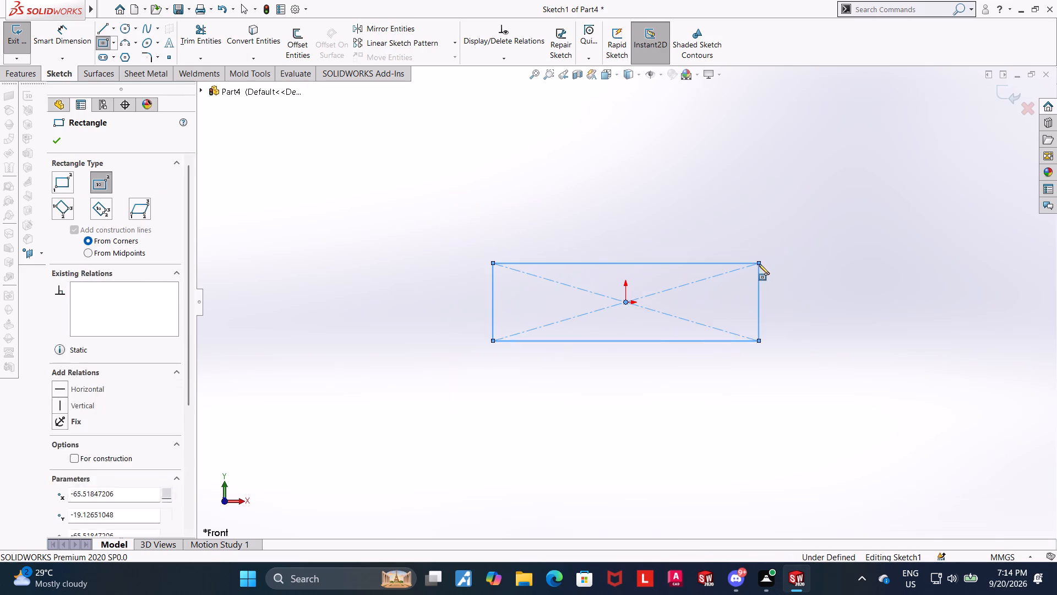
pyautogui.press('Escape')
pyautogui.press('Escape')
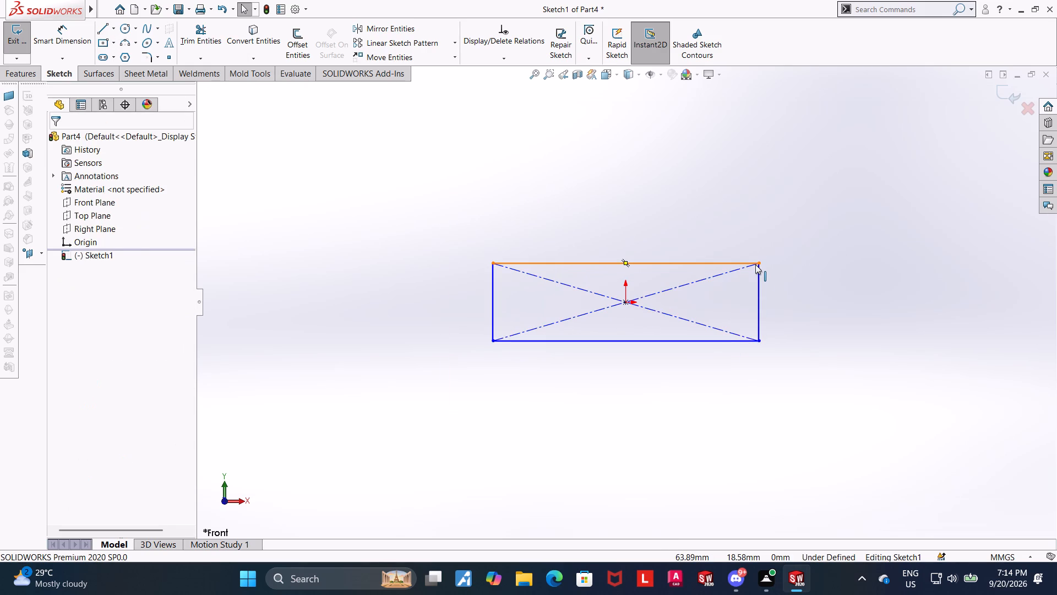
# Dimension the rectangle's vertical side to a height of 12 mm.
pyautogui.click(70, 45)
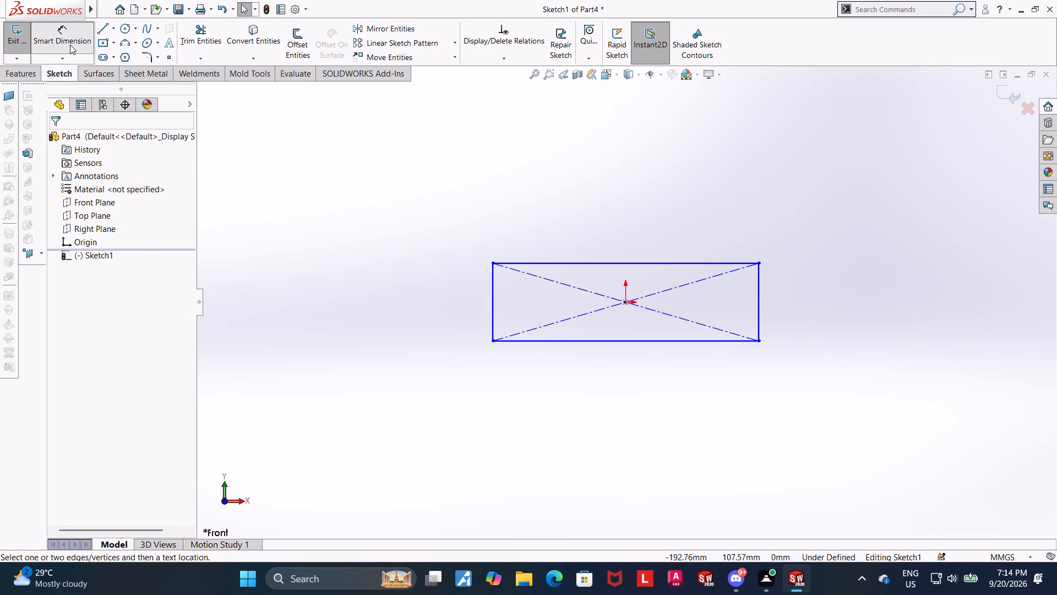
pyautogui.click(757, 299)
pyautogui.click(779, 302)
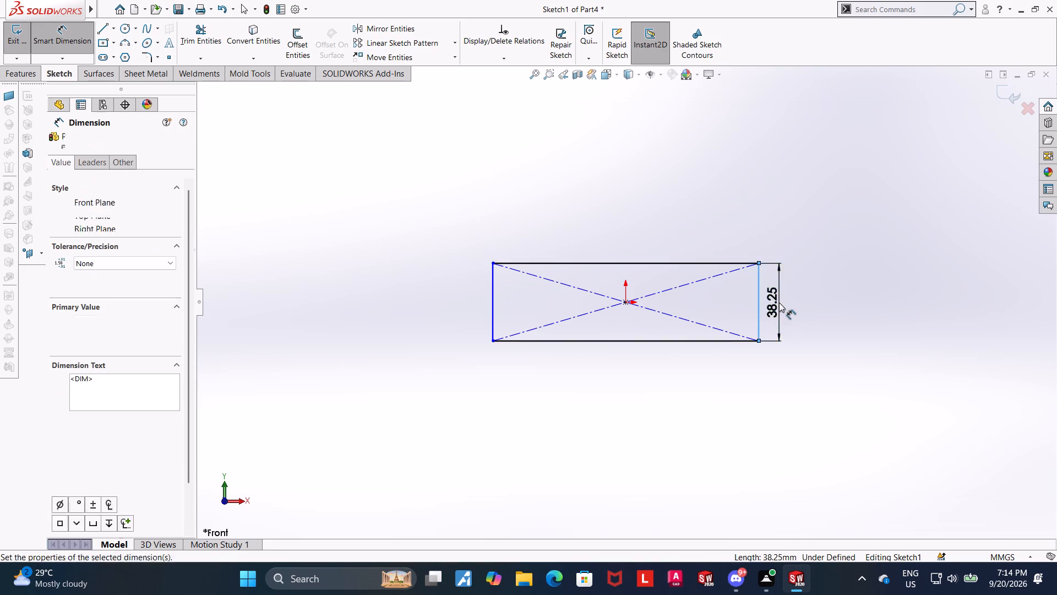
pyautogui.press('2')
pyautogui.press('BackSpace')
pyautogui.write('12')
pyautogui.press('Return')
pyautogui.press('Escape')
pyautogui.press('Escape')
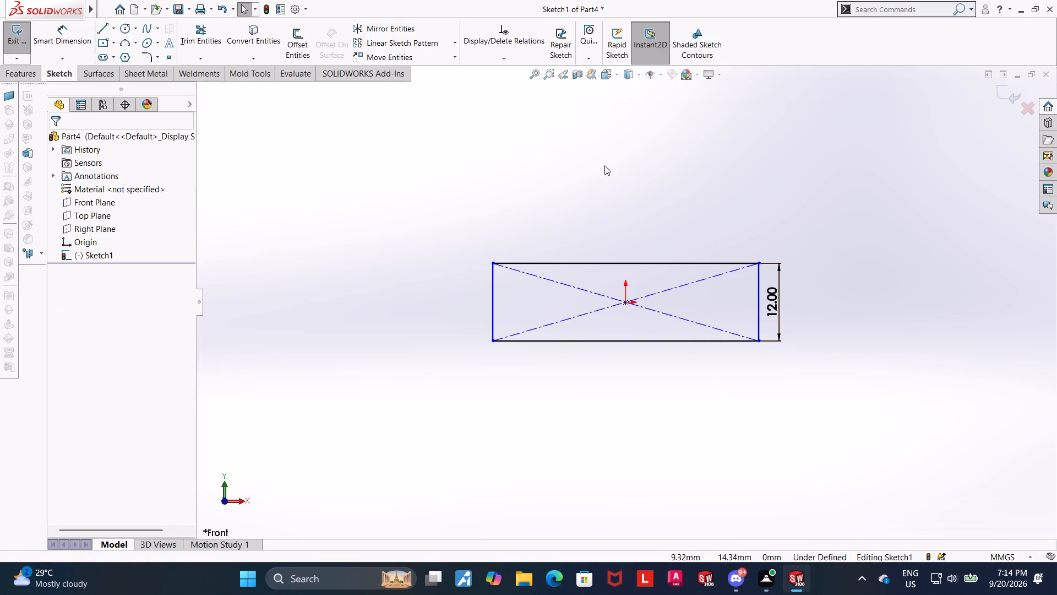
# Dimension the rectangle's upper horizontal edge to a width of 35 mm.
pyautogui.click(57, 33)
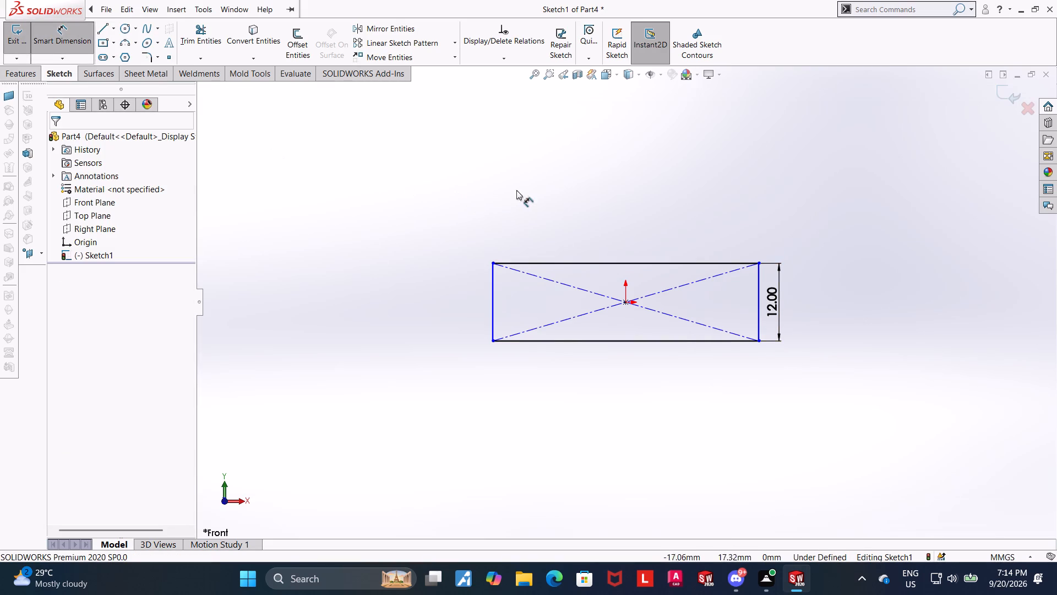
pyautogui.click(561, 261)
pyautogui.click(564, 239)
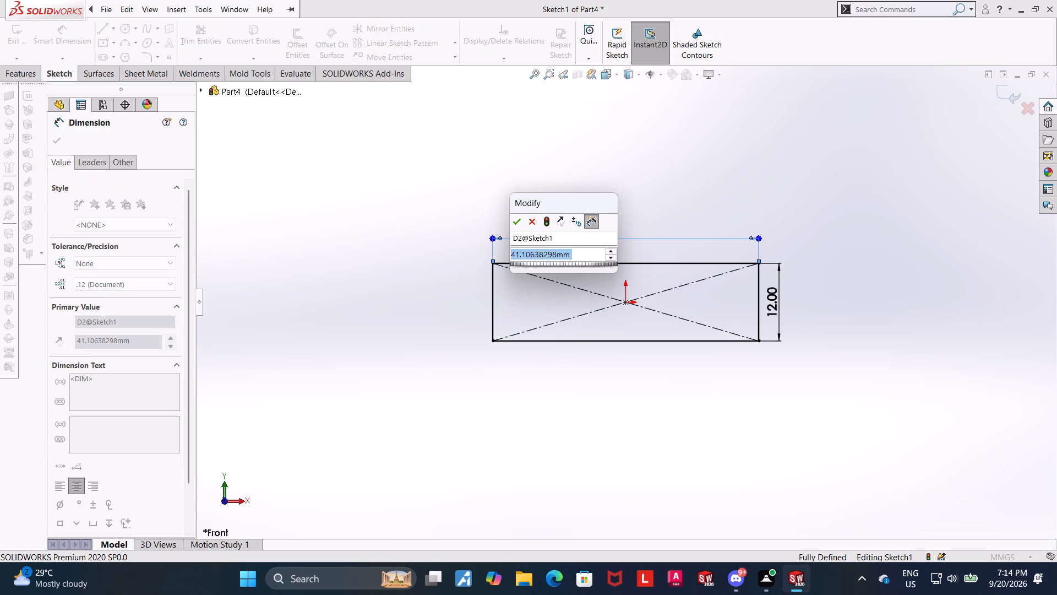
pyautogui.write('35')
pyautogui.press('Return')
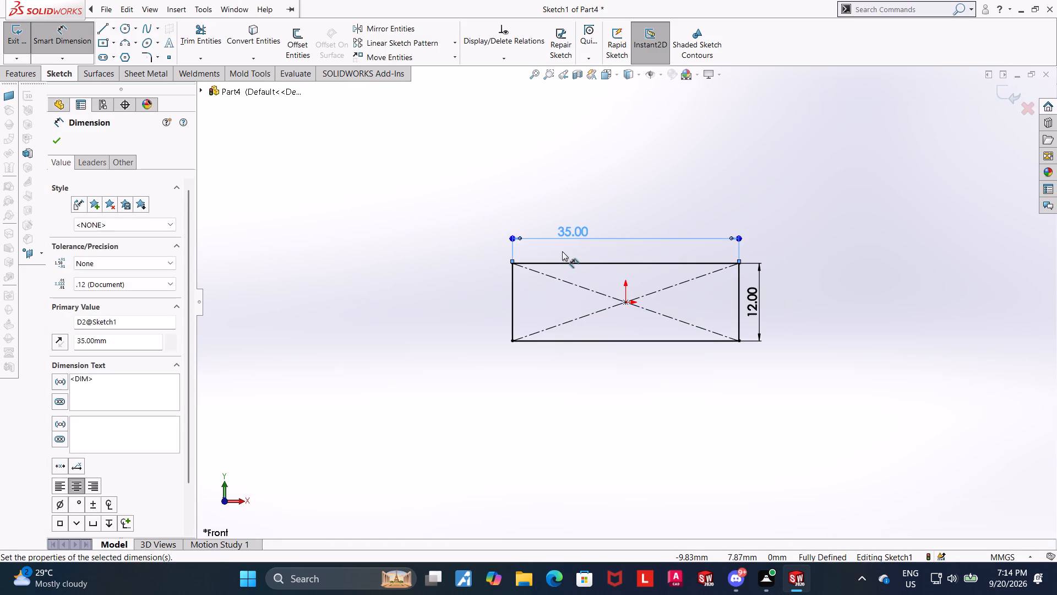
# Close the 35 by 12 mm rectangle sketch and extrude it as a blind boss 15 mm deep.
pyautogui.click(1009, 93)
pyautogui.moveTo(873, 152); pyautogui.dragTo(849, 156, button='middle')
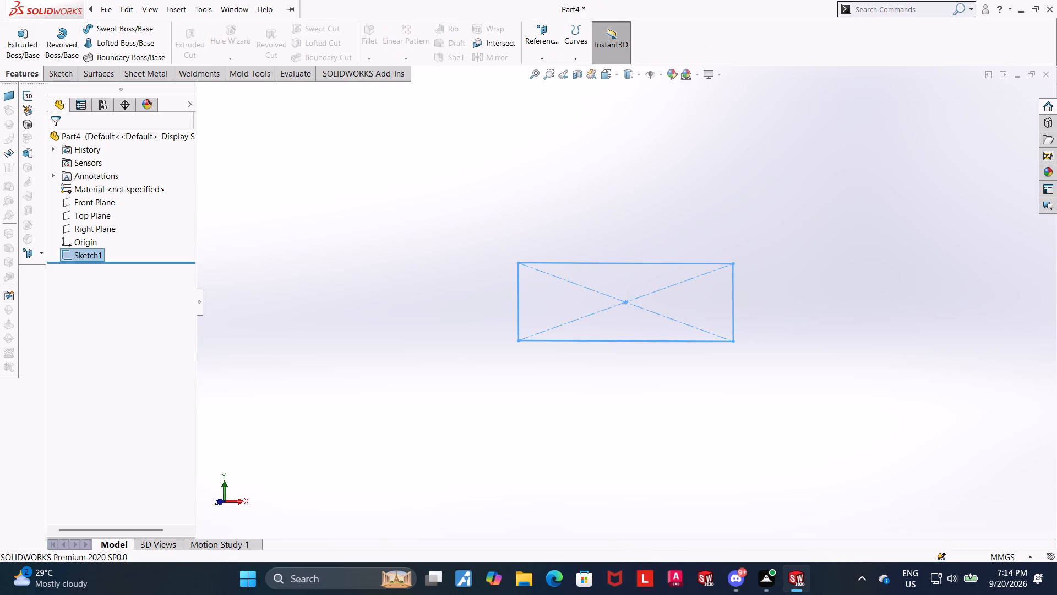
pyautogui.click(23, 42)
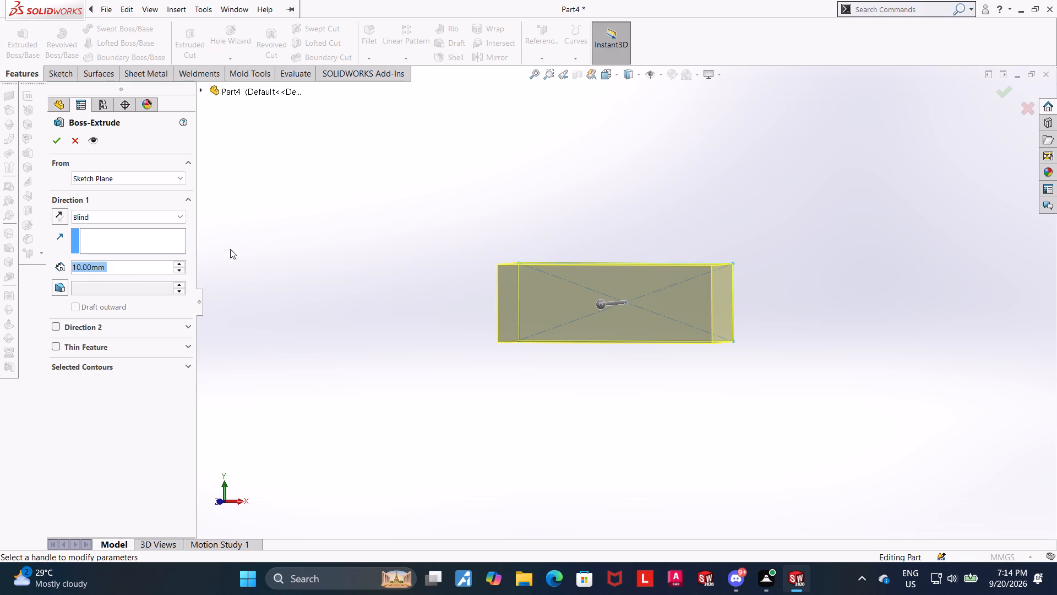
pyautogui.press('1')
pyautogui.press('5')
pyautogui.press('Return')
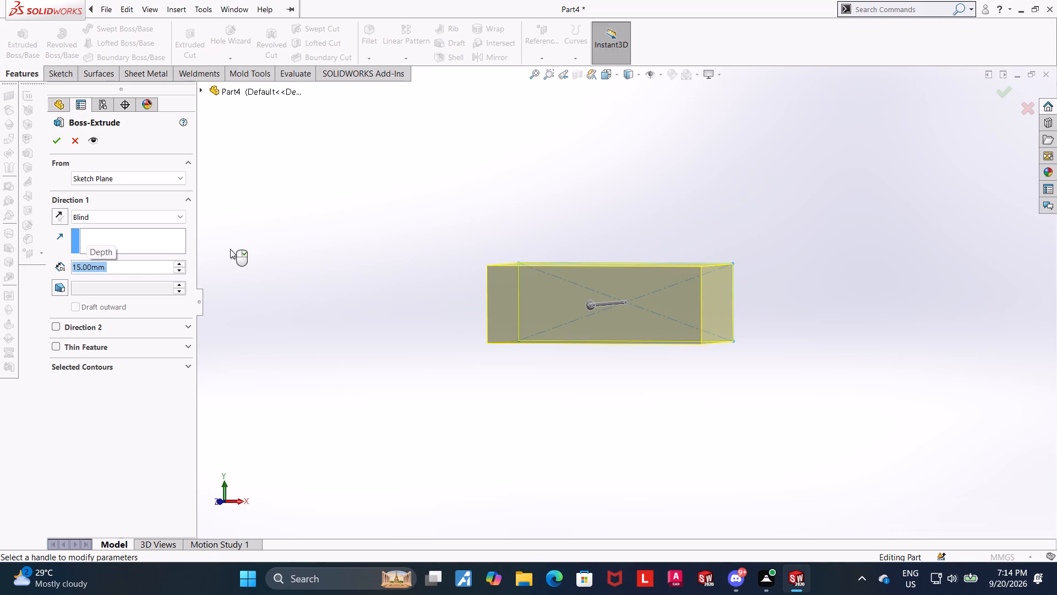
pyautogui.click(53, 139)
pyautogui.click(334, 221)
pyautogui.moveTo(333, 221); pyautogui.dragTo(333, 240, button='middle')
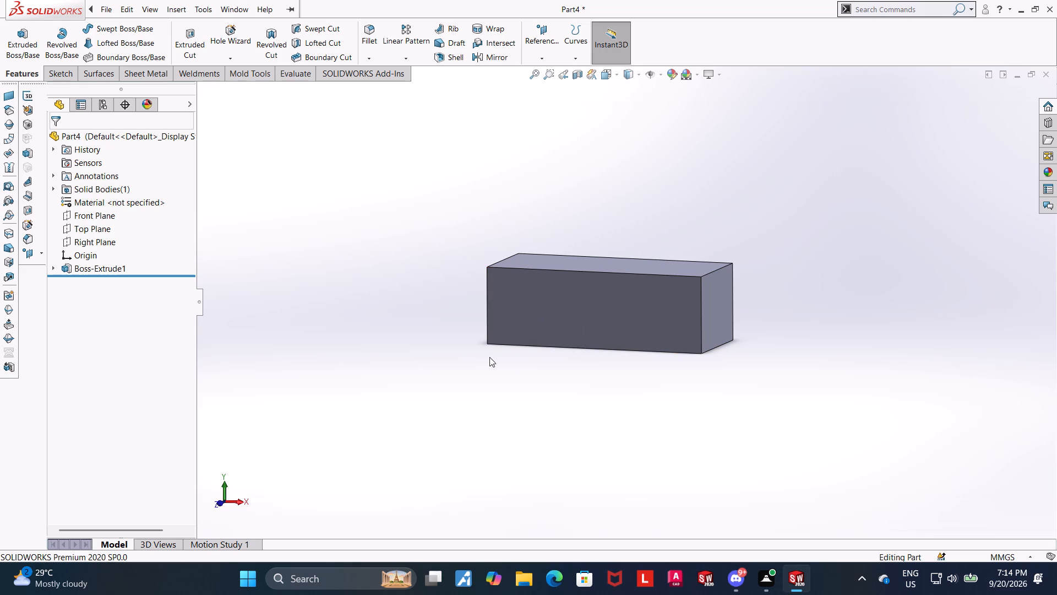
# On the block's negative-X end face, sketch a corner rectangle about 3.3 mm high standing on the face's bottom edge.
pyautogui.moveTo(569, 351); pyautogui.dragTo(585, 350, button='middle')
pyautogui.moveTo(524, 367); pyautogui.dragTo(646, 360, button='middle')
pyautogui.moveTo(536, 388); pyautogui.dragTo(521, 396, button='middle')
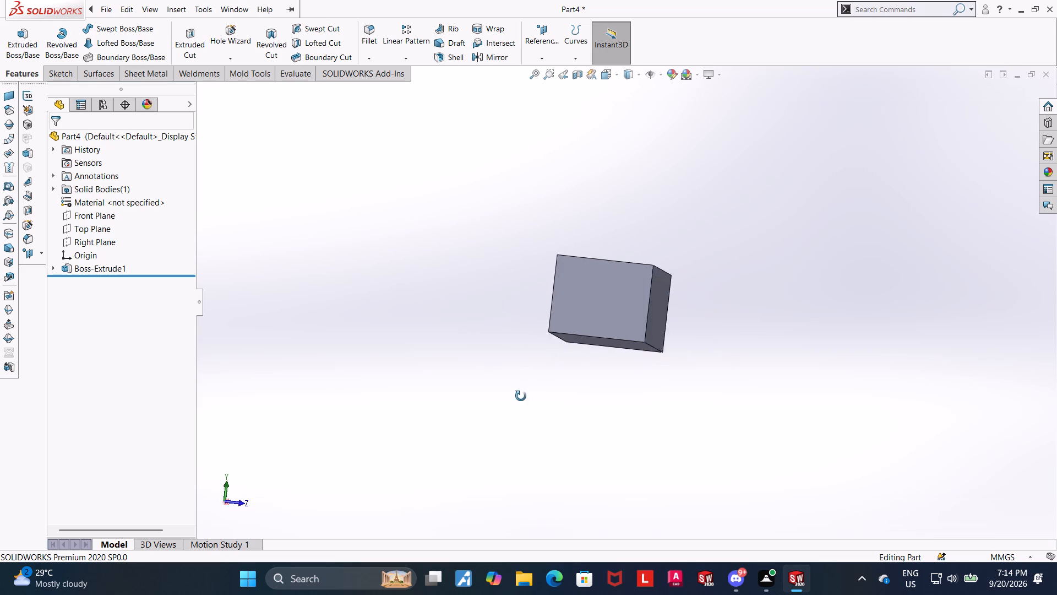
pyautogui.moveTo(521, 396); pyautogui.dragTo(473, 405, button='middle')
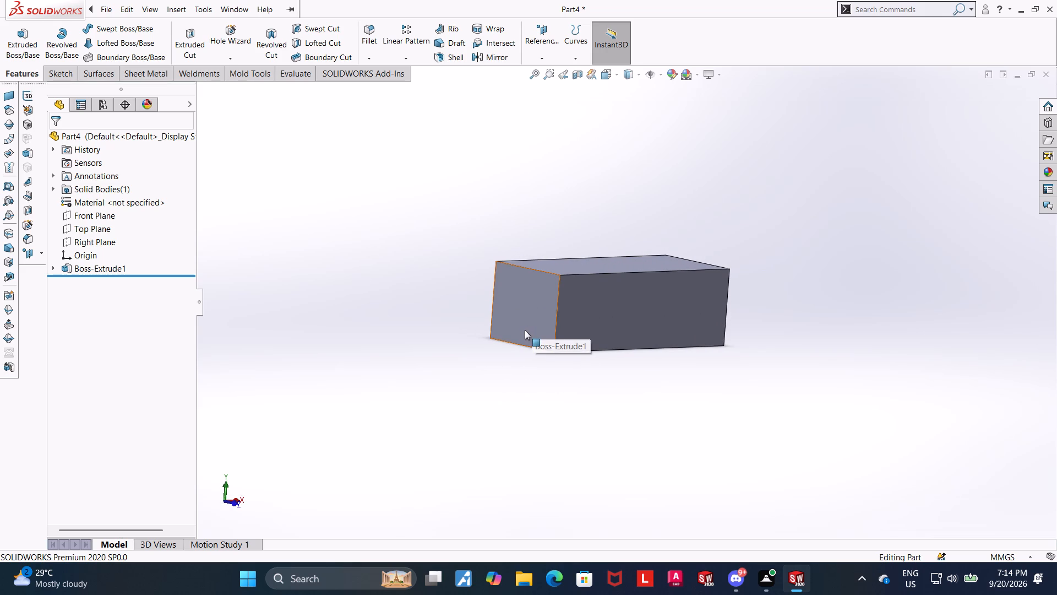
pyautogui.click(525, 330)
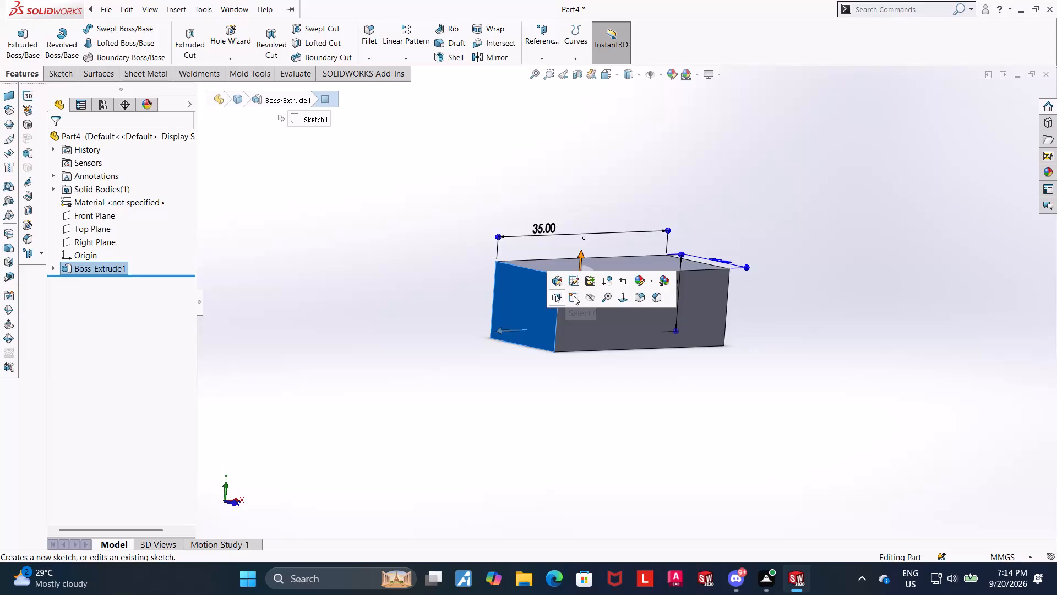
pyautogui.click(574, 296)
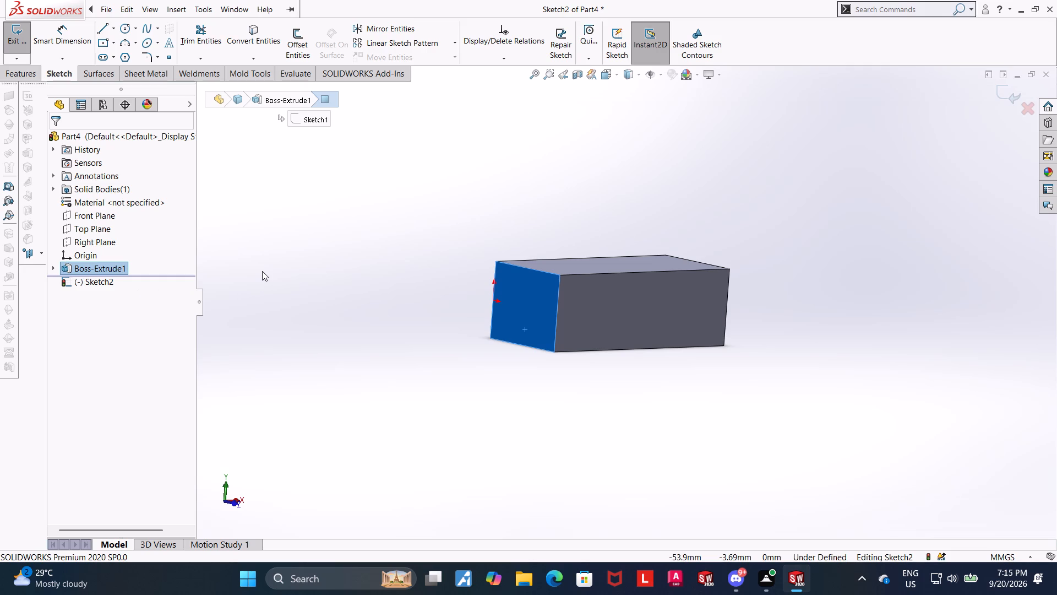
pyautogui.moveTo(411, 338); pyautogui.dragTo(457, 316, button='middle')
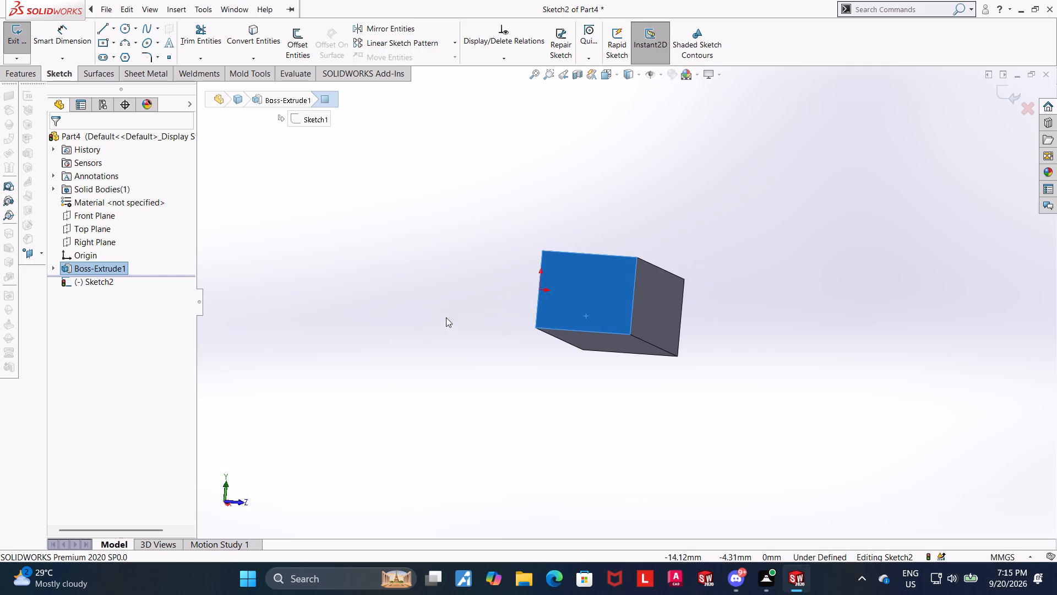
pyautogui.click(111, 284)
pyautogui.click(138, 269)
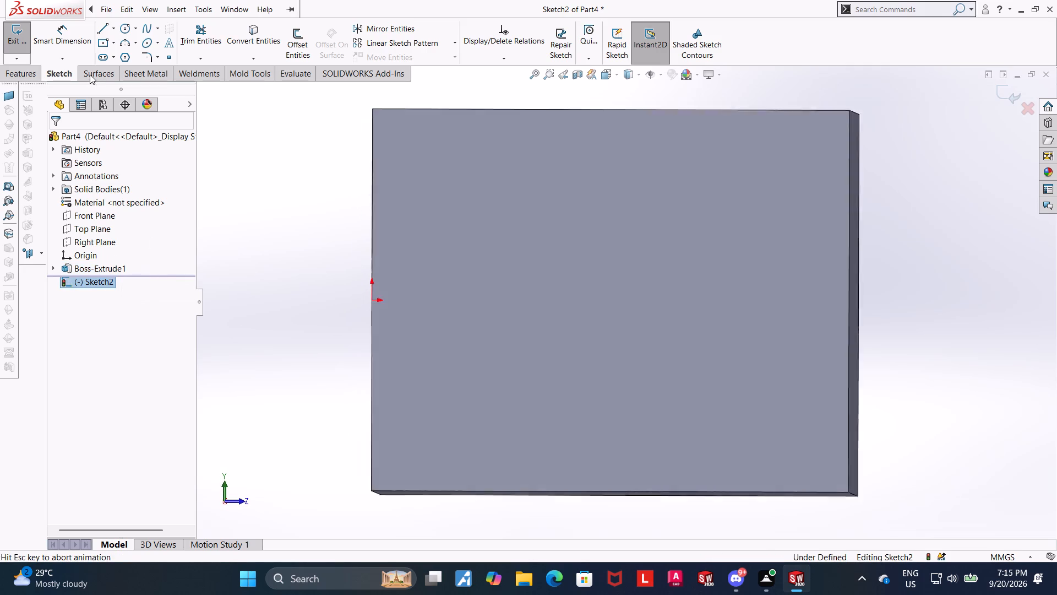
pyautogui.click(107, 40)
pyautogui.scroll(4, 432, 273)
pyautogui.press('Escape')
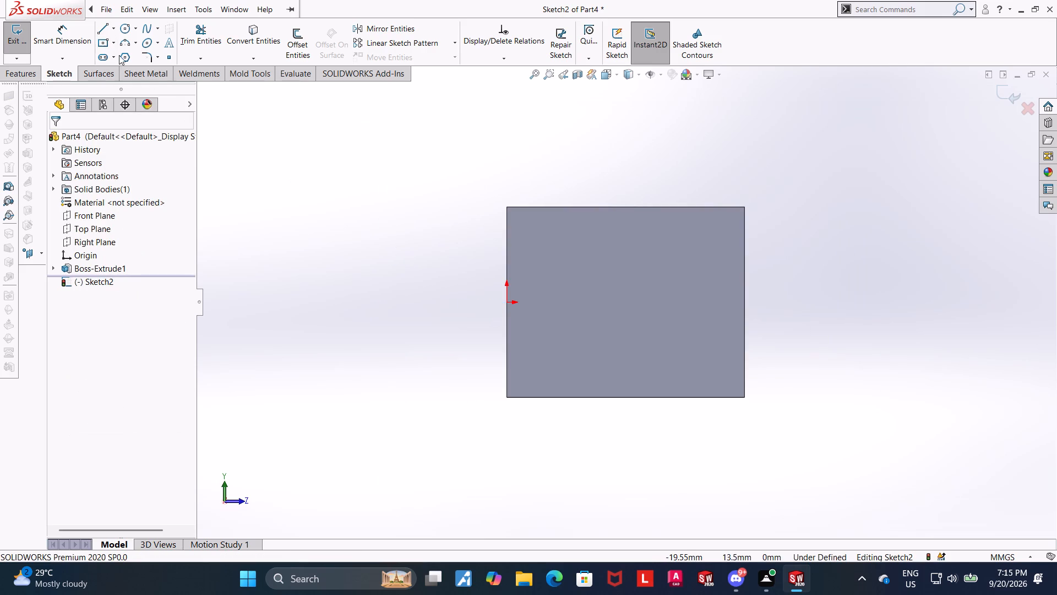
pyautogui.click(117, 42)
pyautogui.click(115, 56)
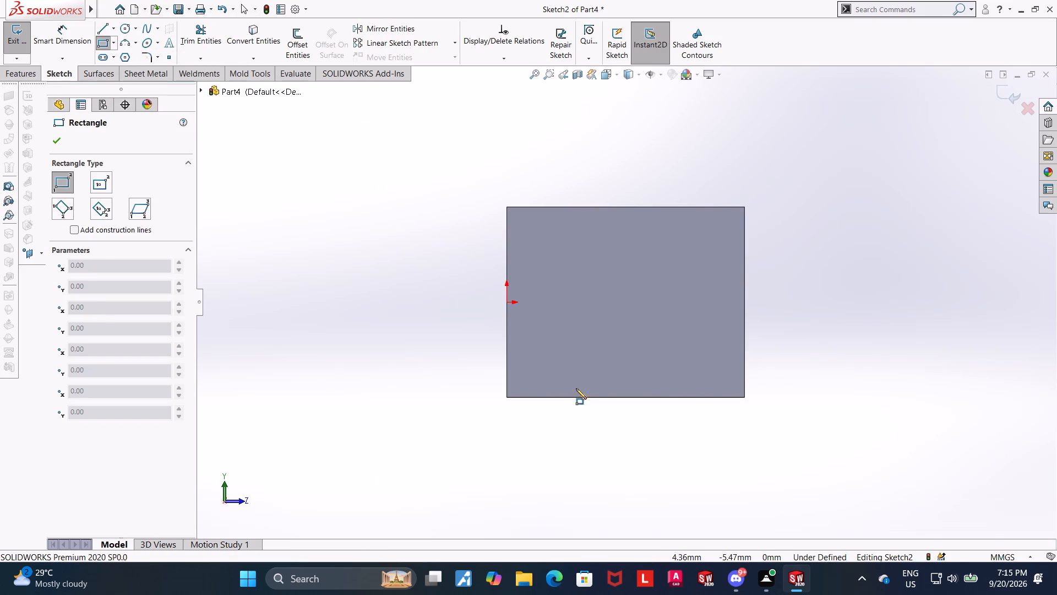
pyautogui.click(579, 396)
pyautogui.click(669, 344)
pyautogui.press('Escape')
pyautogui.press('Escape')
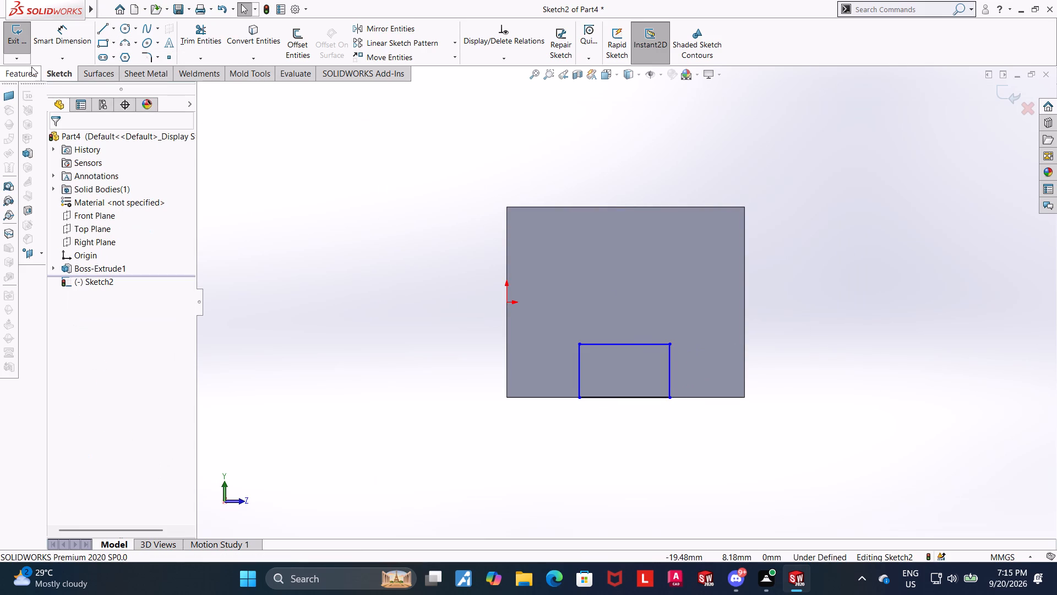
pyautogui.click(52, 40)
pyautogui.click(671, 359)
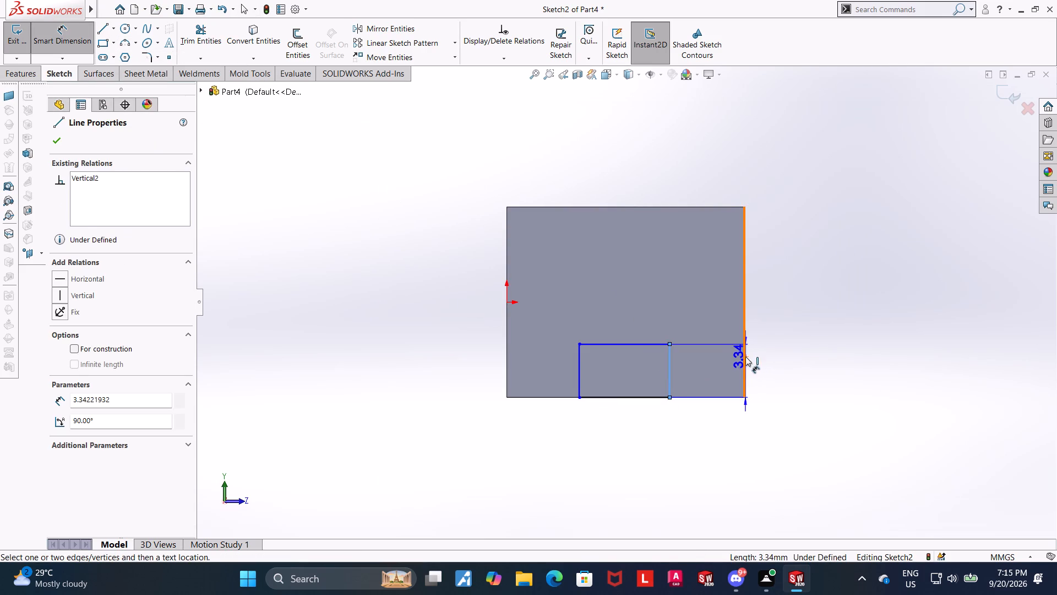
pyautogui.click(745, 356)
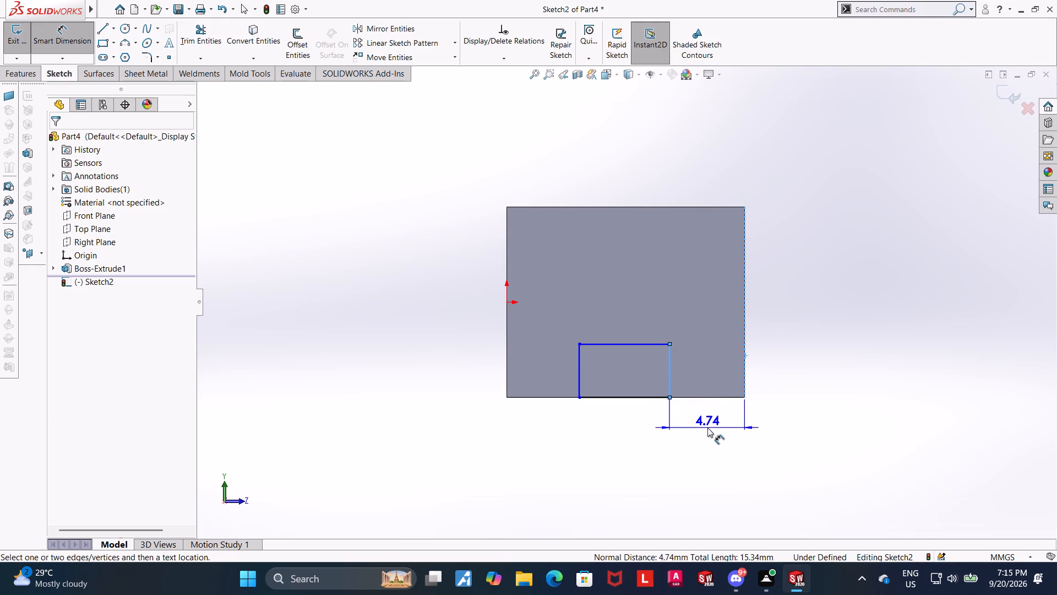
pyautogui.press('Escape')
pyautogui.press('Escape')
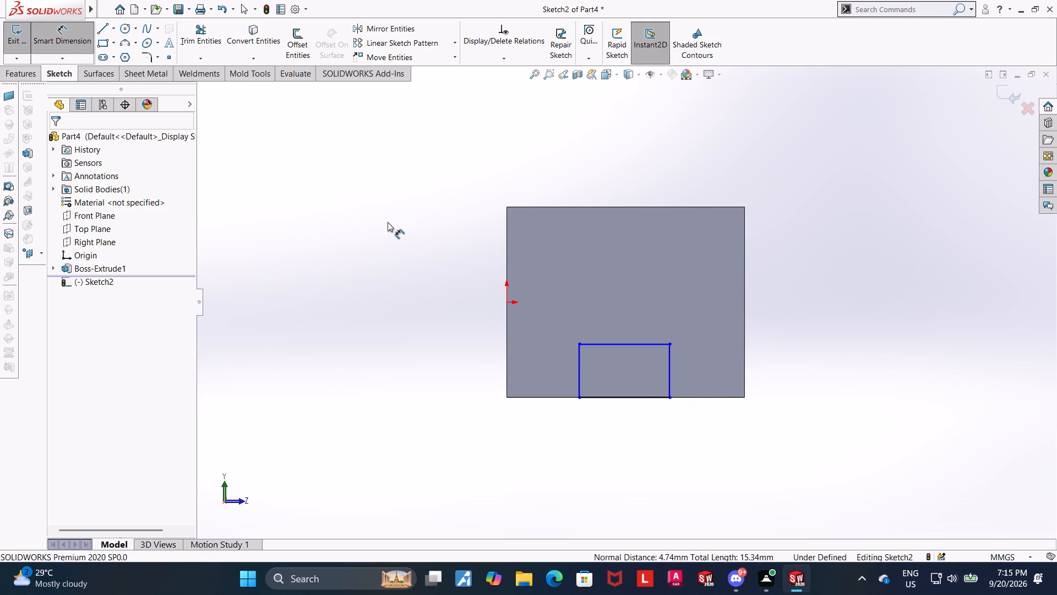
# Dimension the distance between the small rectangle's two vertical sides as 6 mm.
pyautogui.click(577, 369)
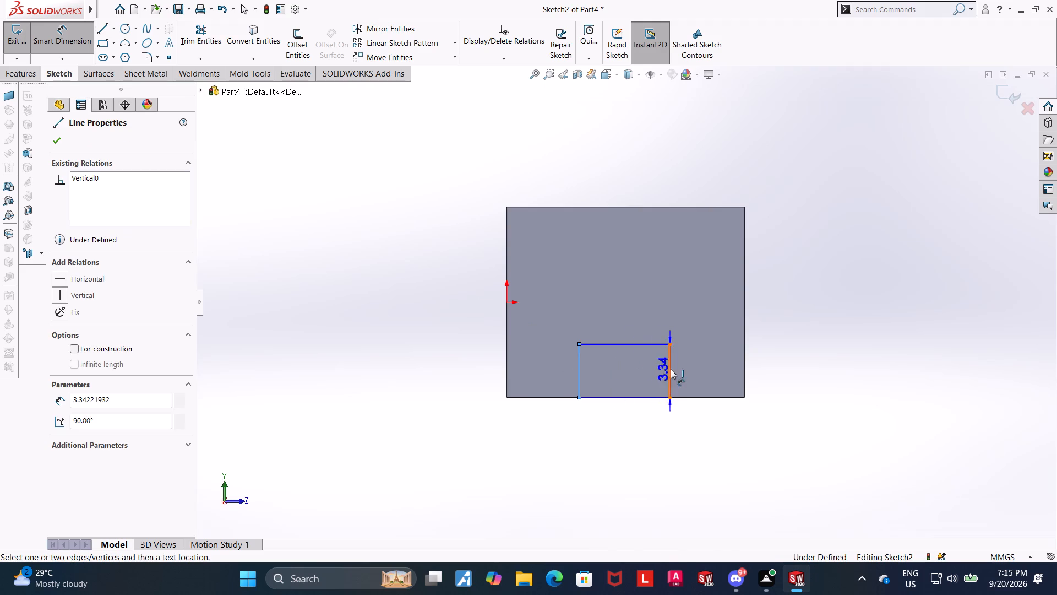
pyautogui.click(672, 369)
pyautogui.click(641, 316)
pyautogui.press('6')
pyautogui.press('Return')
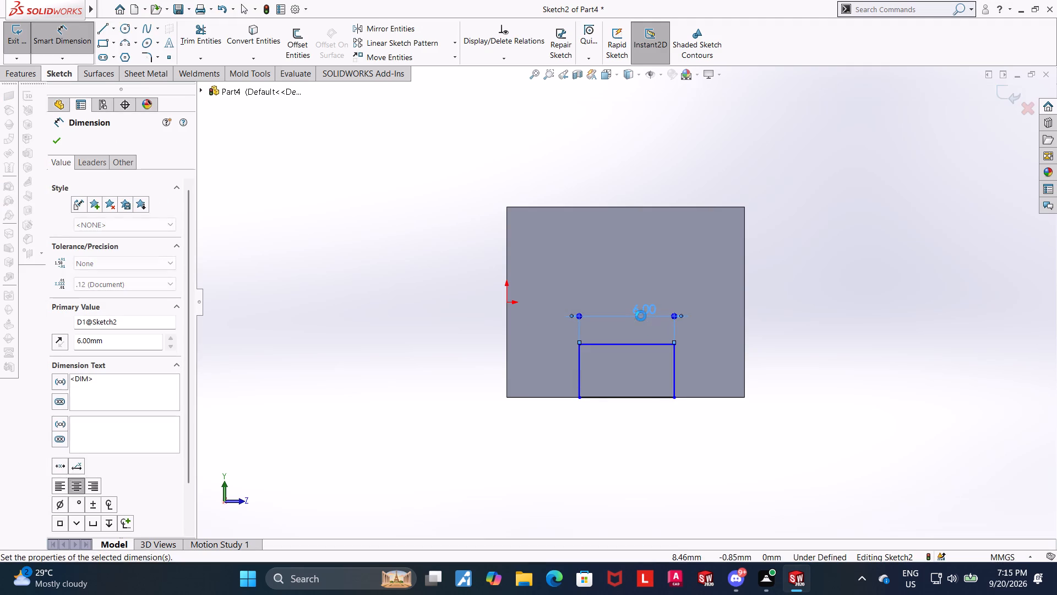
pyautogui.press('Escape')
pyautogui.press('Escape')
pyautogui.press('Escape')
pyautogui.press('Escape')
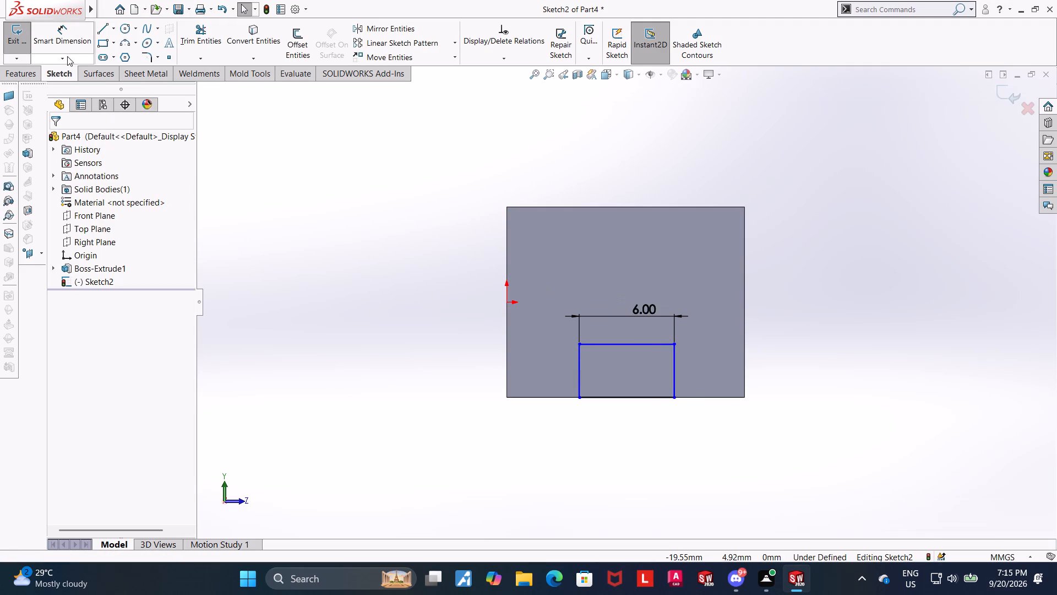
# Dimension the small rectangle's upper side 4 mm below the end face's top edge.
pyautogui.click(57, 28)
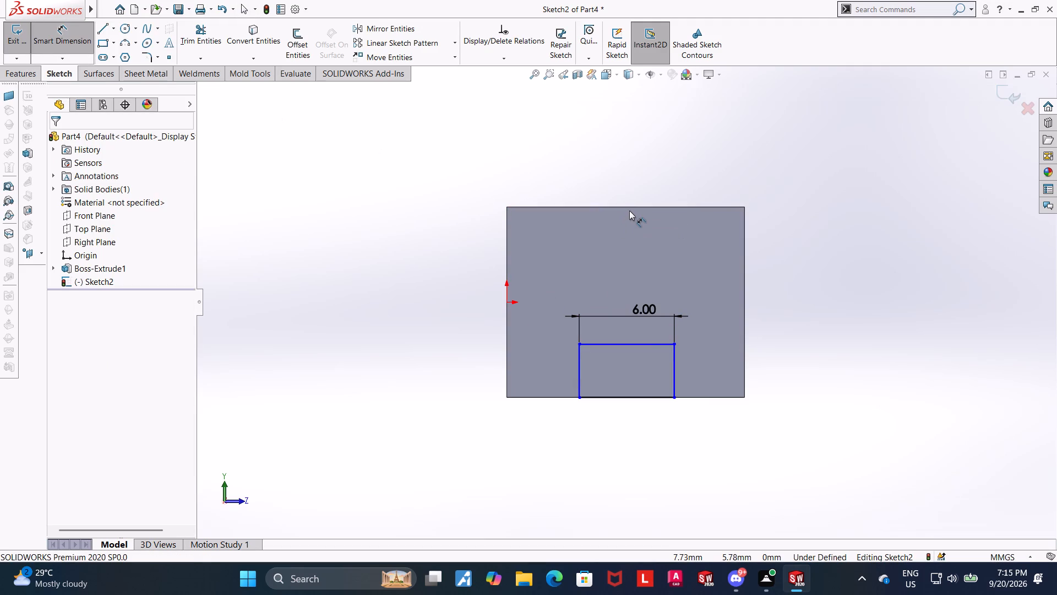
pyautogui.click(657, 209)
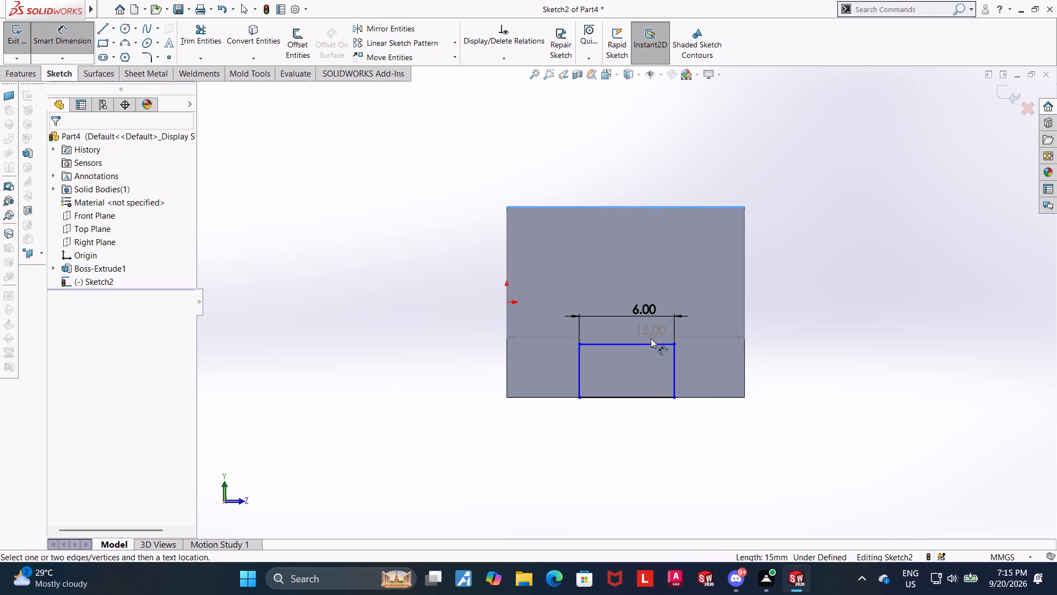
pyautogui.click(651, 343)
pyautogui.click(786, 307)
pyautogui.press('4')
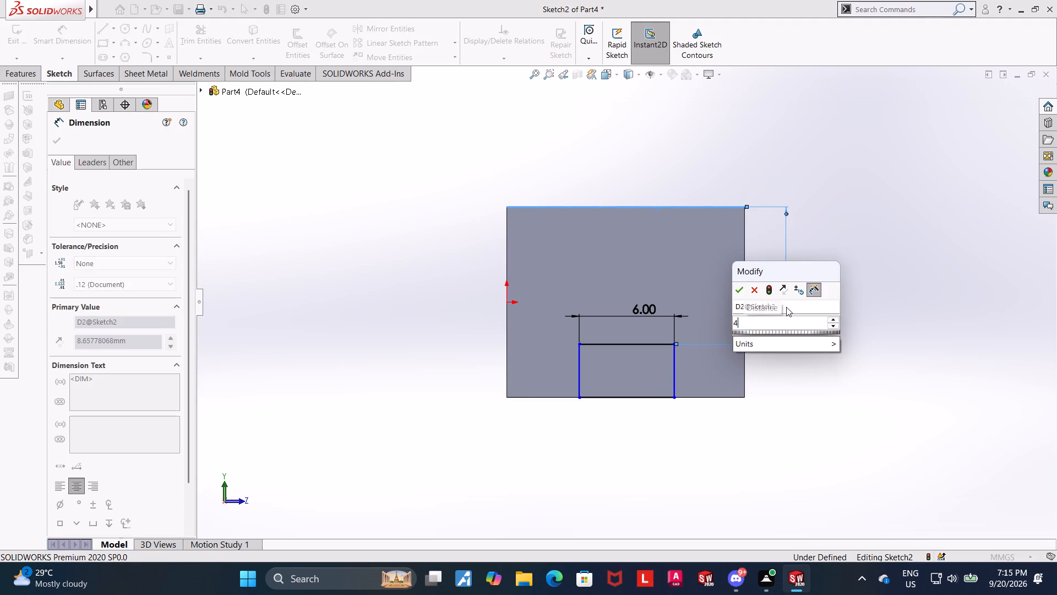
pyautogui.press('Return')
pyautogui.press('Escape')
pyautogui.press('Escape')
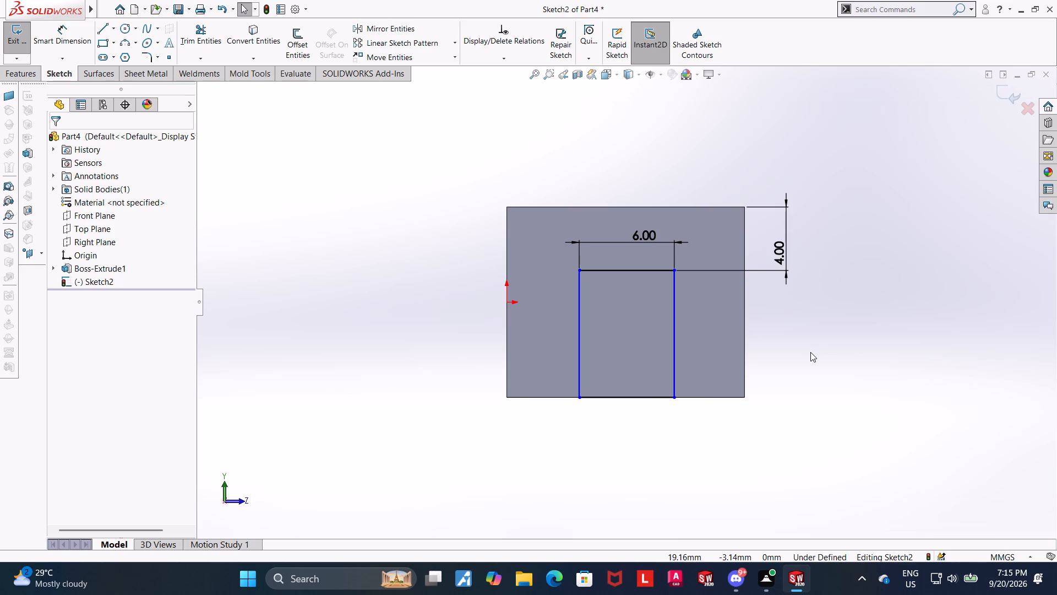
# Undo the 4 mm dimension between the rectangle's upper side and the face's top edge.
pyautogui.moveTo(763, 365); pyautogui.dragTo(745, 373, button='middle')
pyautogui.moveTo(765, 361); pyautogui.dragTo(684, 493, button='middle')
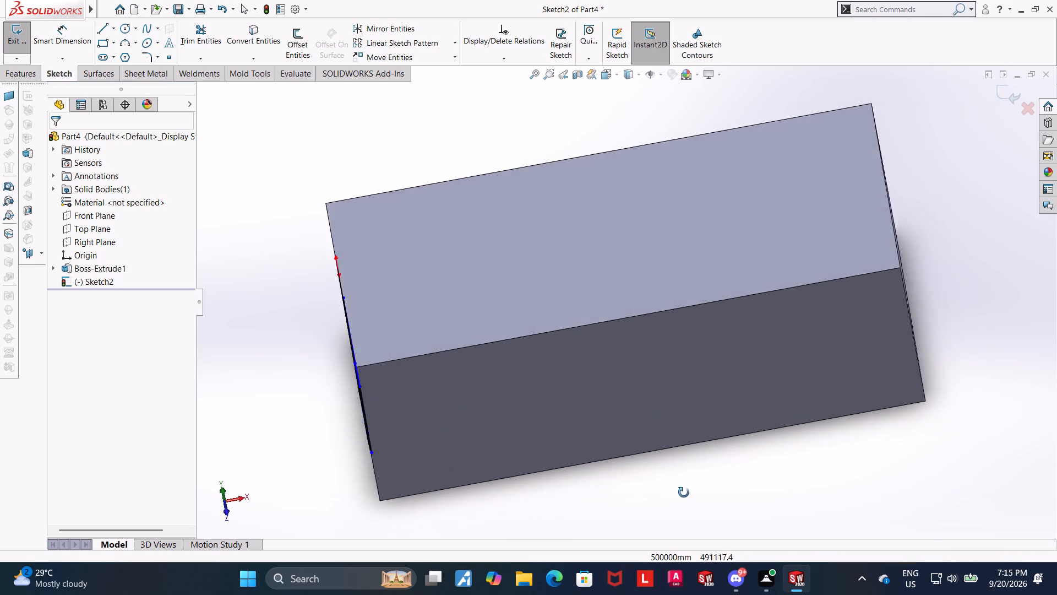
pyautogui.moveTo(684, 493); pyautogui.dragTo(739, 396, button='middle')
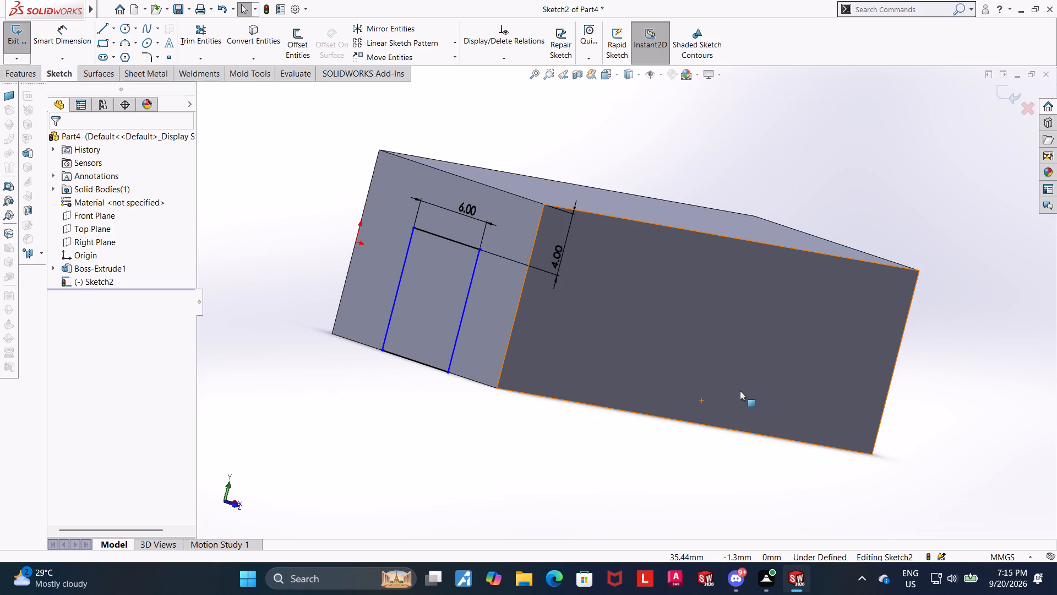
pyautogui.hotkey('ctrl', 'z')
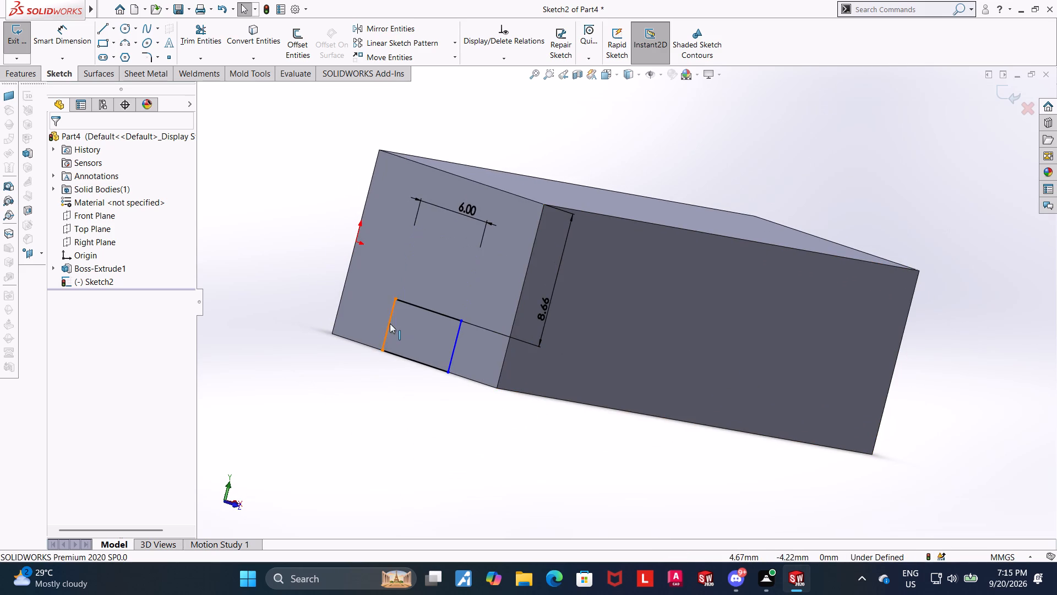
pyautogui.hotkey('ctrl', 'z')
# Dimension the small rectangle's upper side 4 mm above the end face's bottom edge.
pyautogui.click(53, 34)
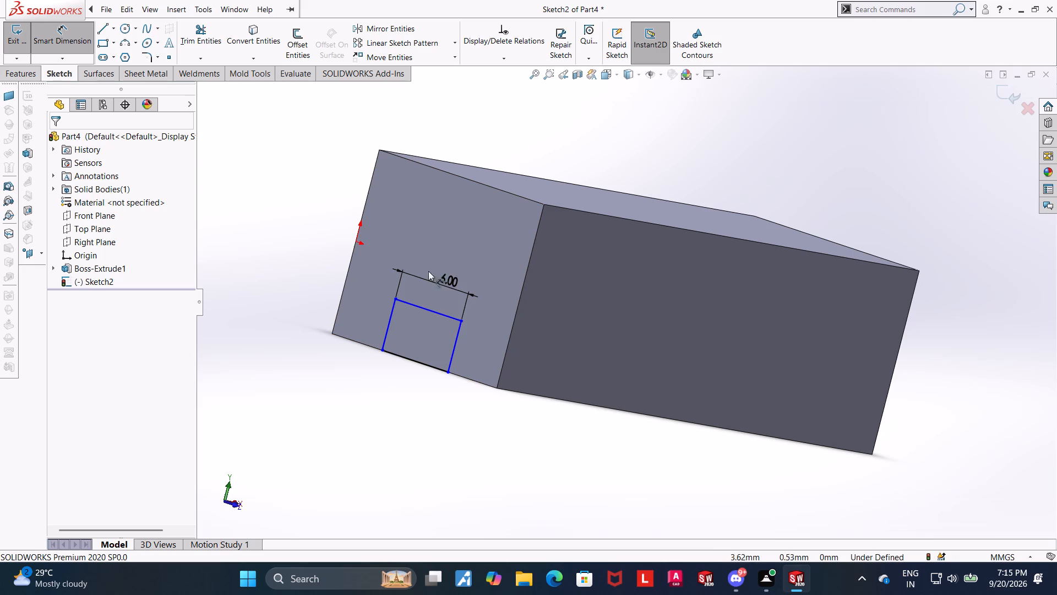
pyautogui.click(444, 316)
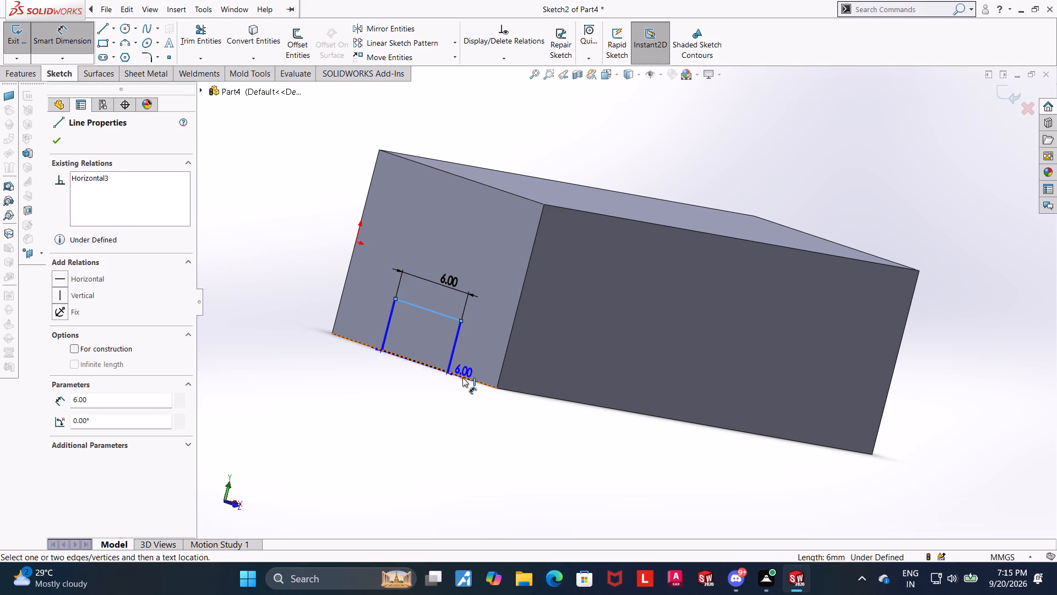
pyautogui.click(462, 377)
pyautogui.click(573, 378)
pyautogui.press('4')
pyautogui.press('Return')
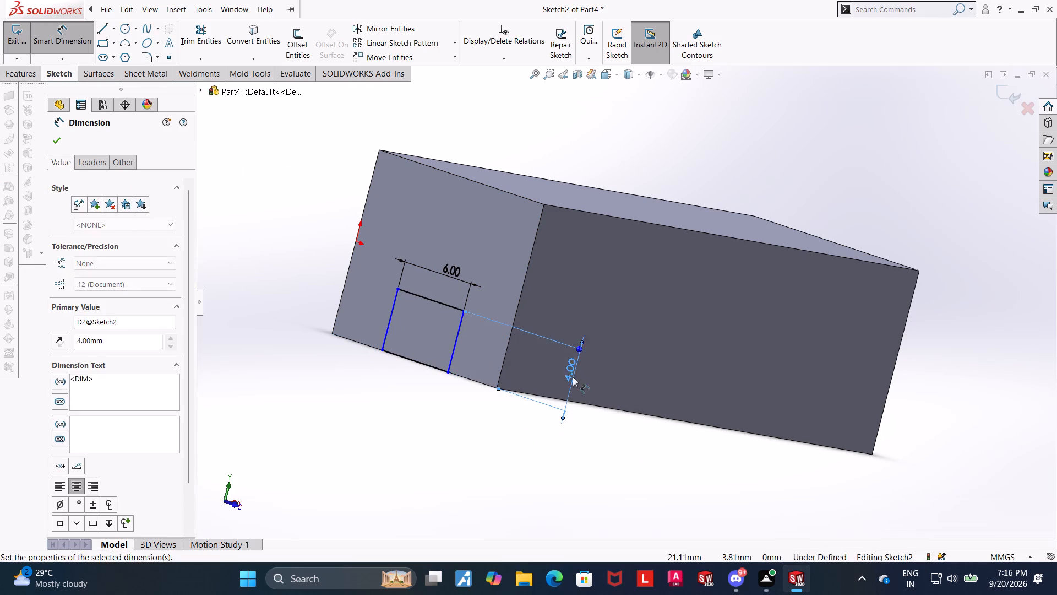
pyautogui.press('Escape')
pyautogui.press('Escape')
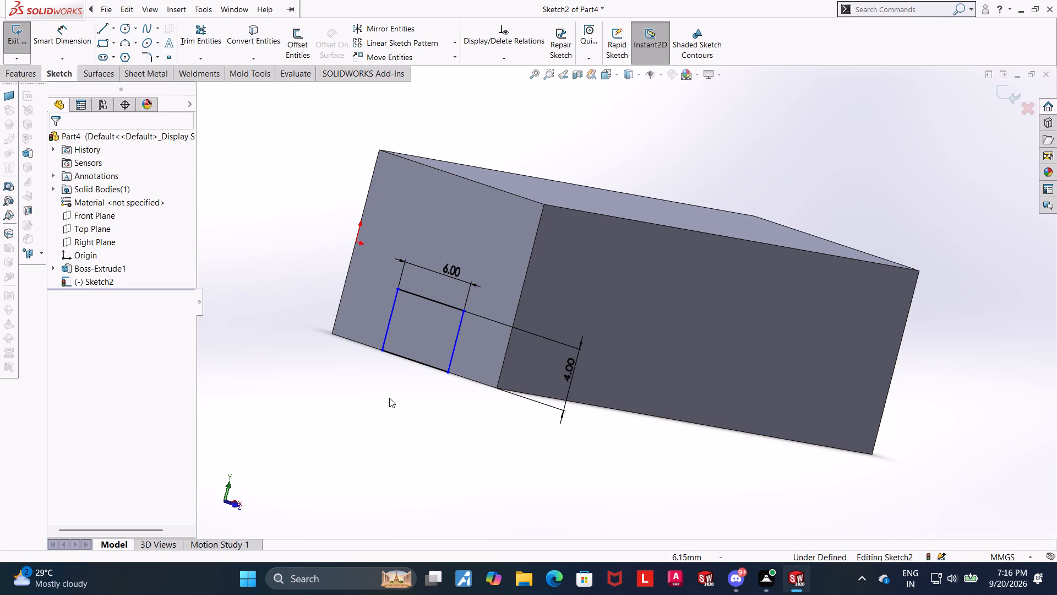
# Add a vertical relation between the midpoints of the rectangle's lower side and the end face's top edge, and exit the sketch.
pyautogui.moveTo(426, 366); pyautogui.dragTo(497, 376, button='middle')
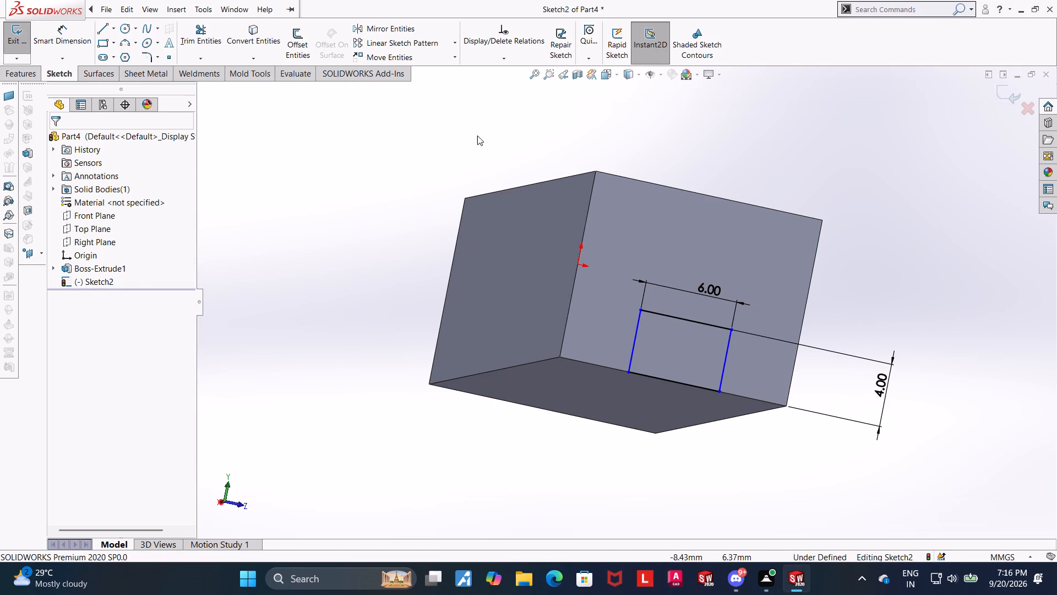
pyautogui.click(113, 278)
pyautogui.click(143, 259)
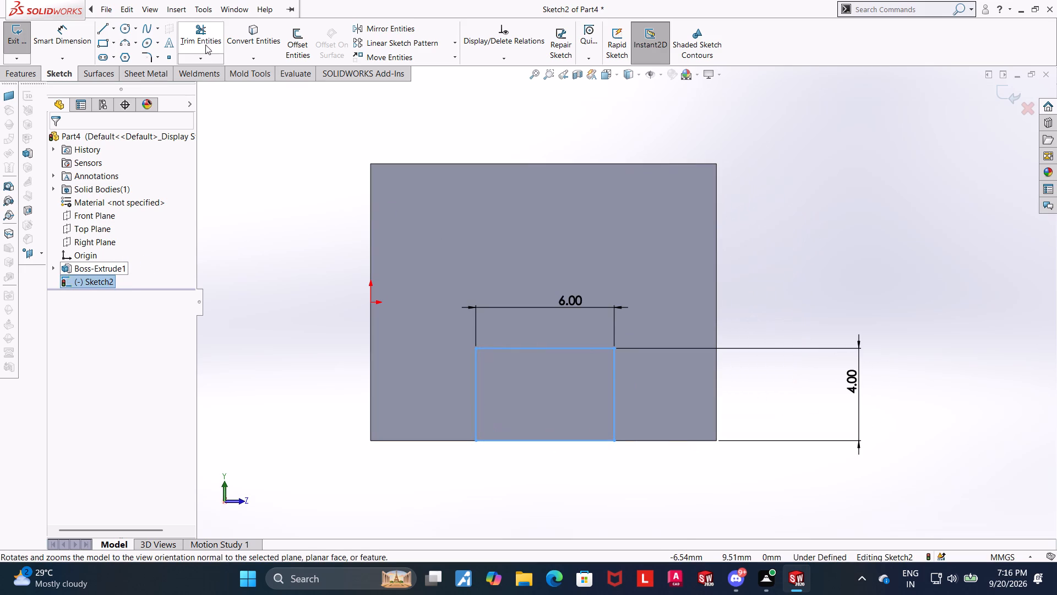
pyautogui.click(546, 441)
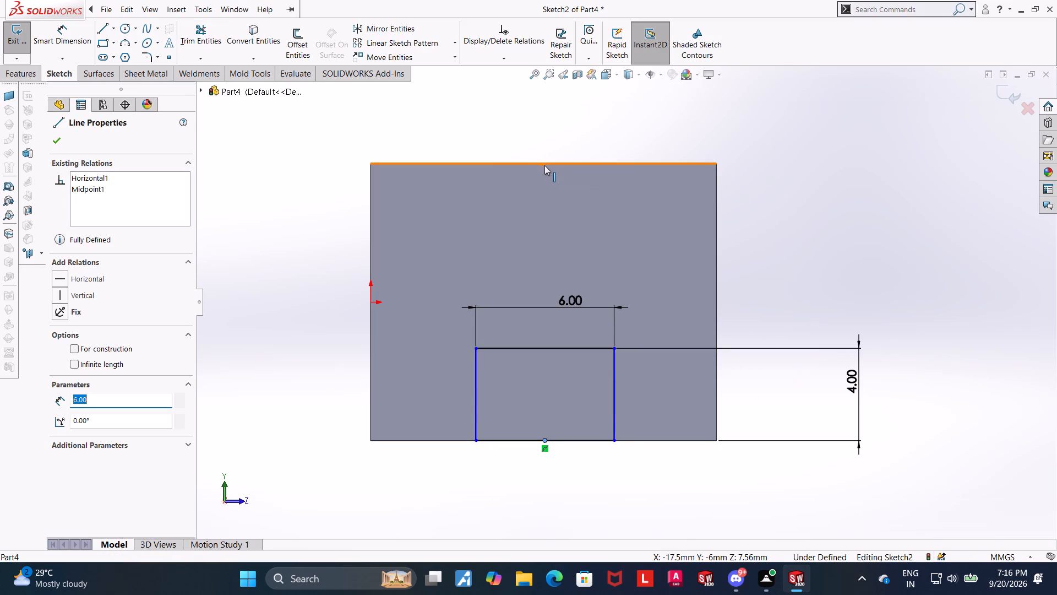
pyautogui.keyDown('ctrl'); pyautogui.click(544, 164); pyautogui.keyUp('ctrl')
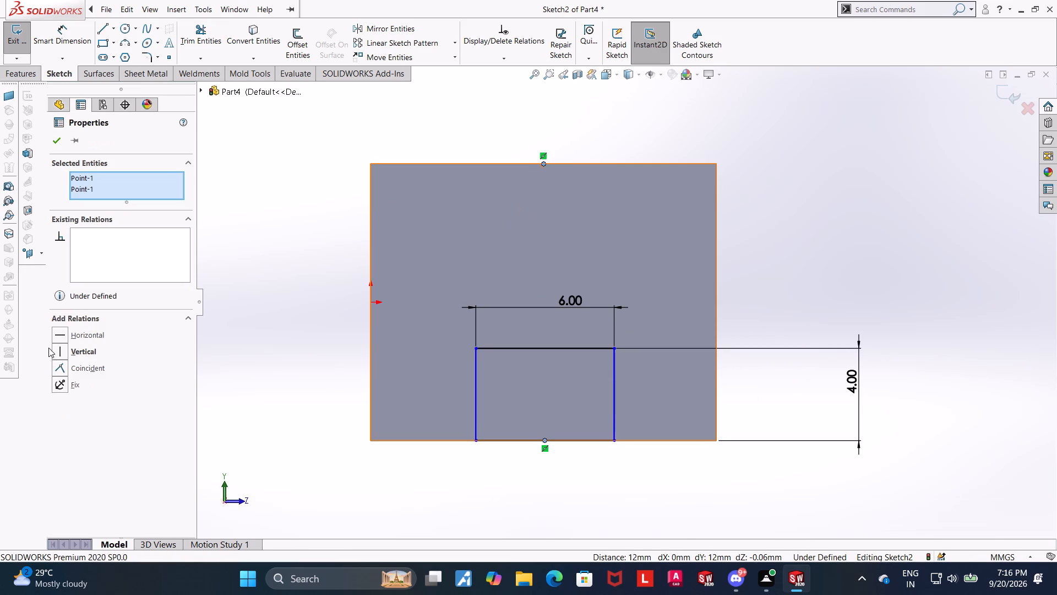
pyautogui.click(58, 355)
pyautogui.click(60, 137)
pyautogui.click(954, 271)
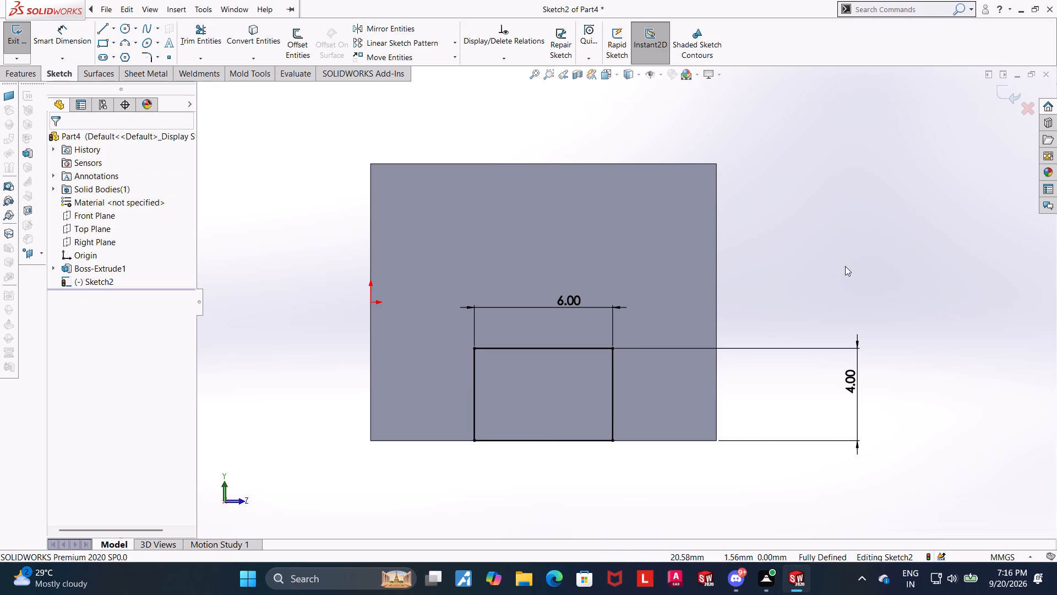
pyautogui.scroll(1, 845, 266)
pyautogui.moveTo(809, 287); pyautogui.dragTo(796, 293, button='middle')
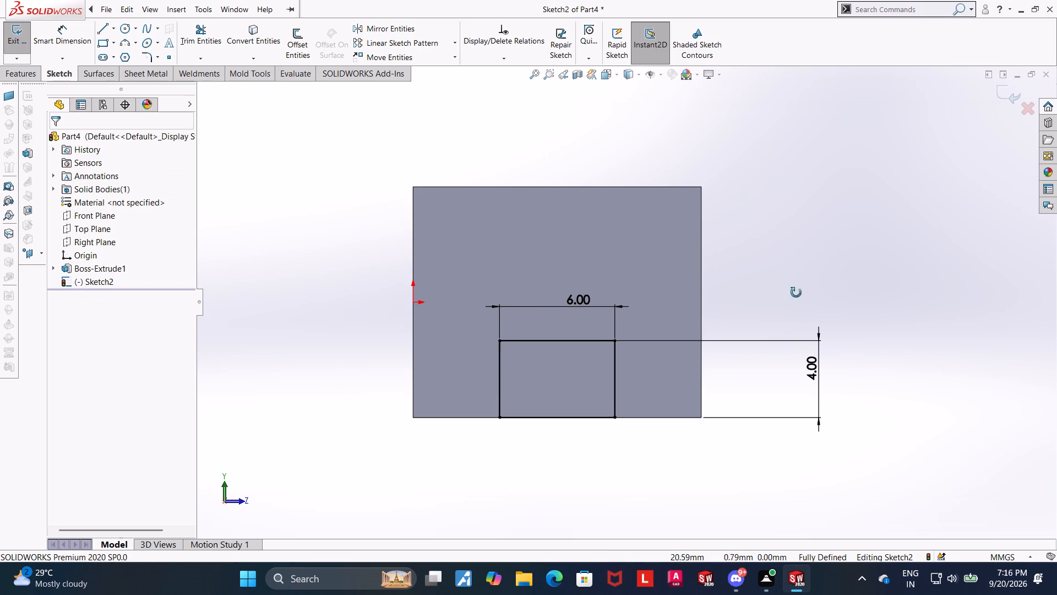
pyautogui.moveTo(796, 293); pyautogui.dragTo(764, 304, button='middle')
pyautogui.scroll(1, 764, 304)
pyautogui.click(1000, 95)
# Extrude the small rectangle 7 mm outward from the end face as a blind boss merged with the block.
pyautogui.scroll(2, 874, 234)
pyautogui.moveTo(859, 242); pyautogui.dragTo(843, 254, button='middle')
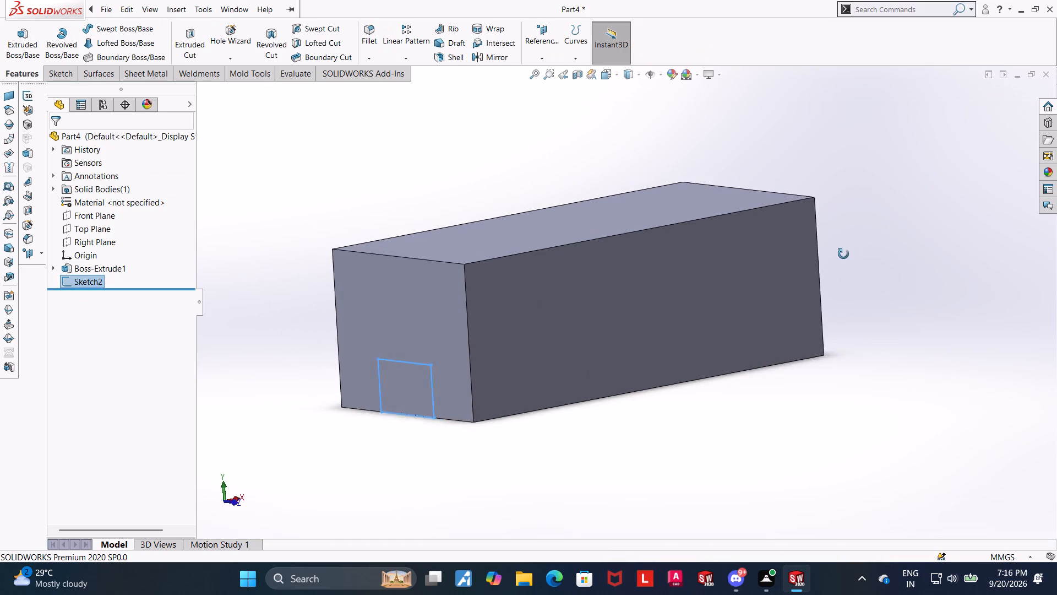
pyautogui.moveTo(843, 254); pyautogui.dragTo(882, 229, button='middle')
pyautogui.moveTo(875, 217); pyautogui.dragTo(841, 241, button='middle')
pyautogui.click(19, 58)
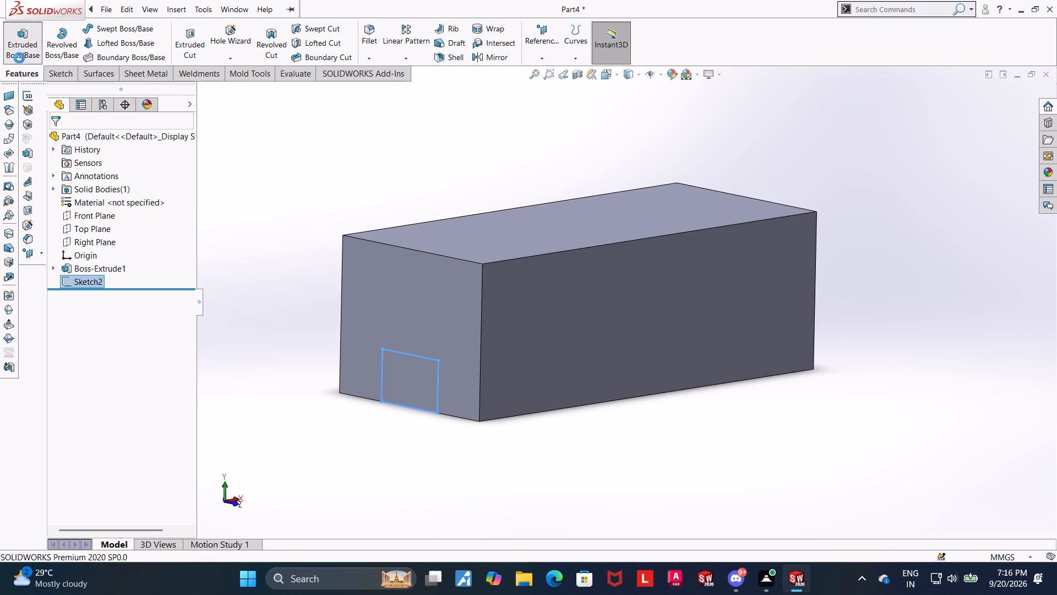
pyautogui.scroll(3, 304, 305)
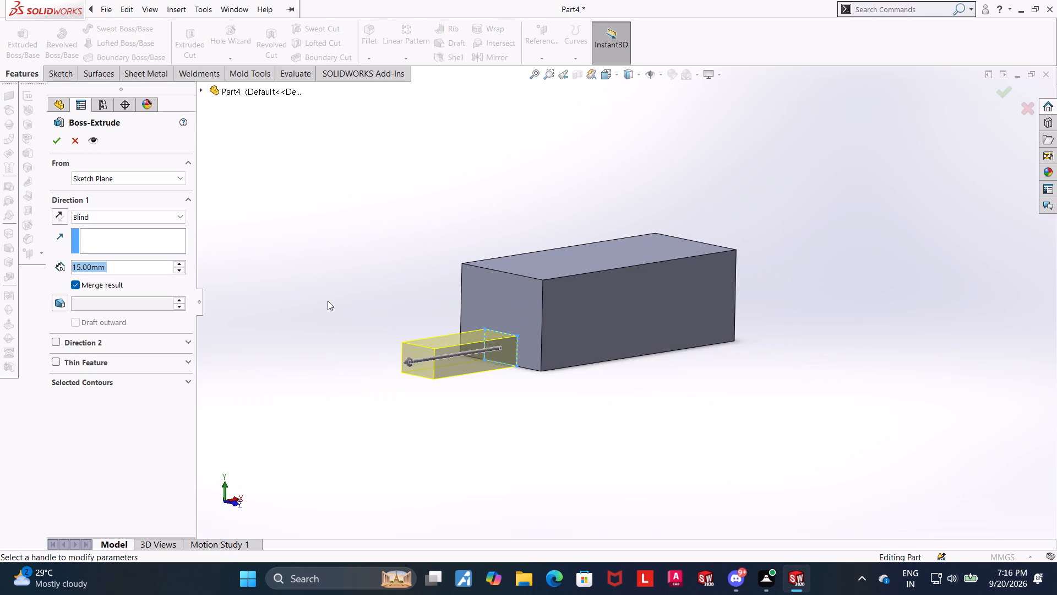
pyautogui.scroll(-1, 328, 301)
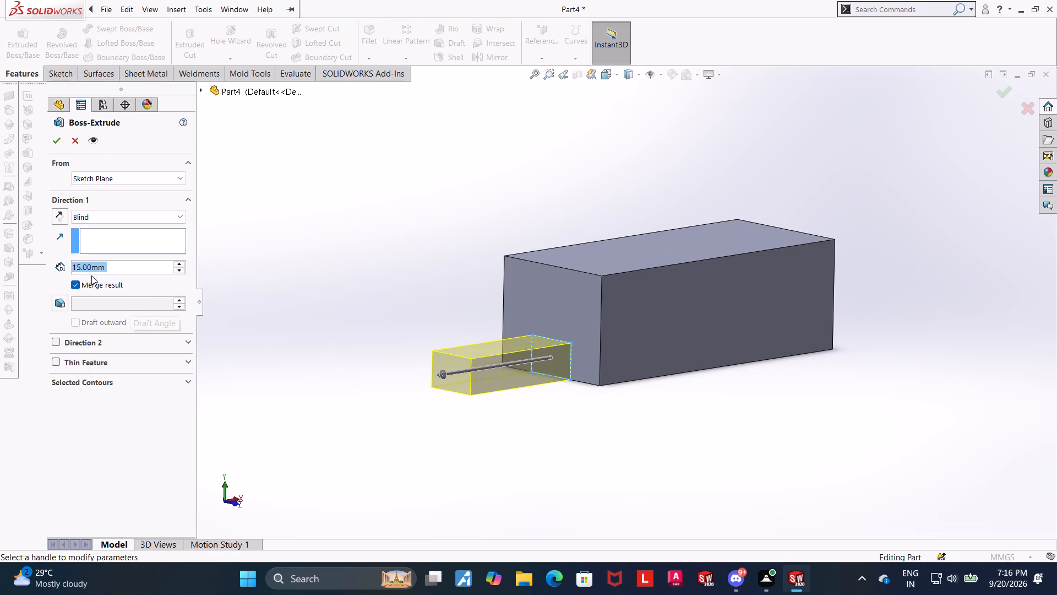
pyautogui.press('7')
pyautogui.press('Return')
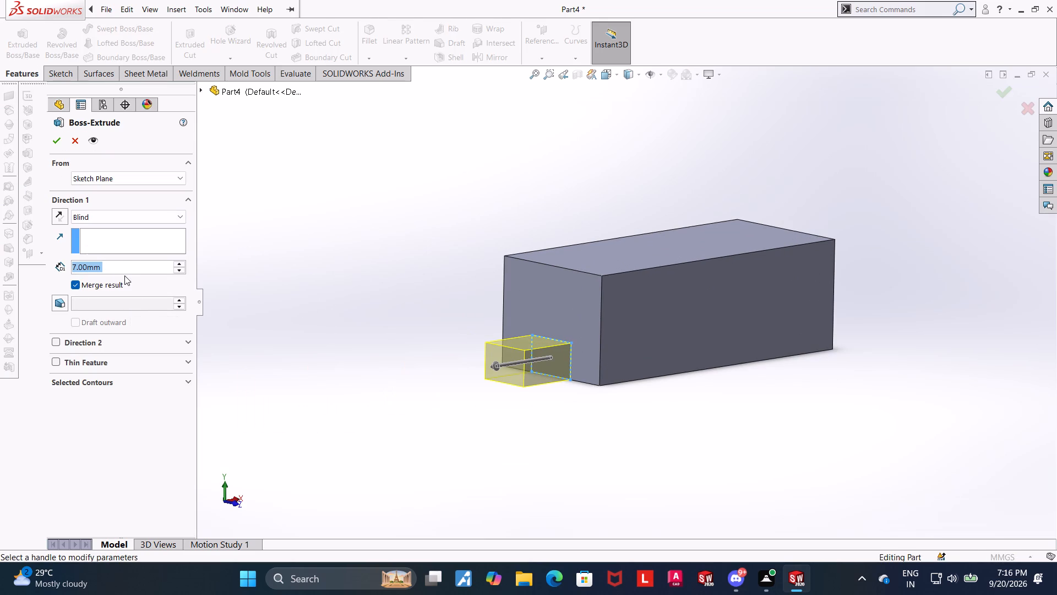
pyautogui.click(59, 145)
pyautogui.click(321, 354)
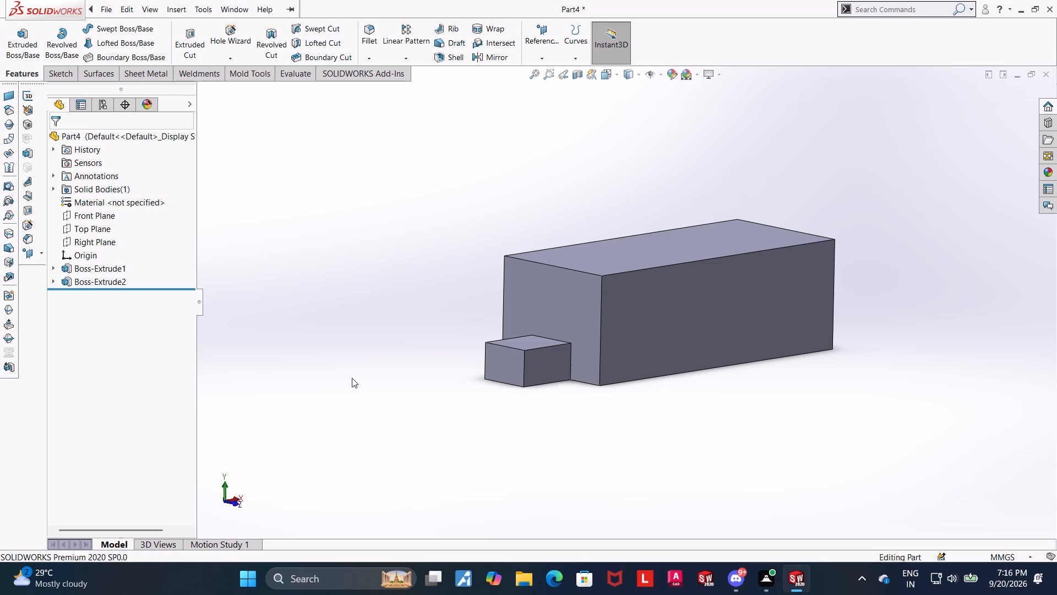
# Start a new sketch on the block's end face opposite the small boss, viewed face-on.
pyautogui.scroll(3, 516, 387)
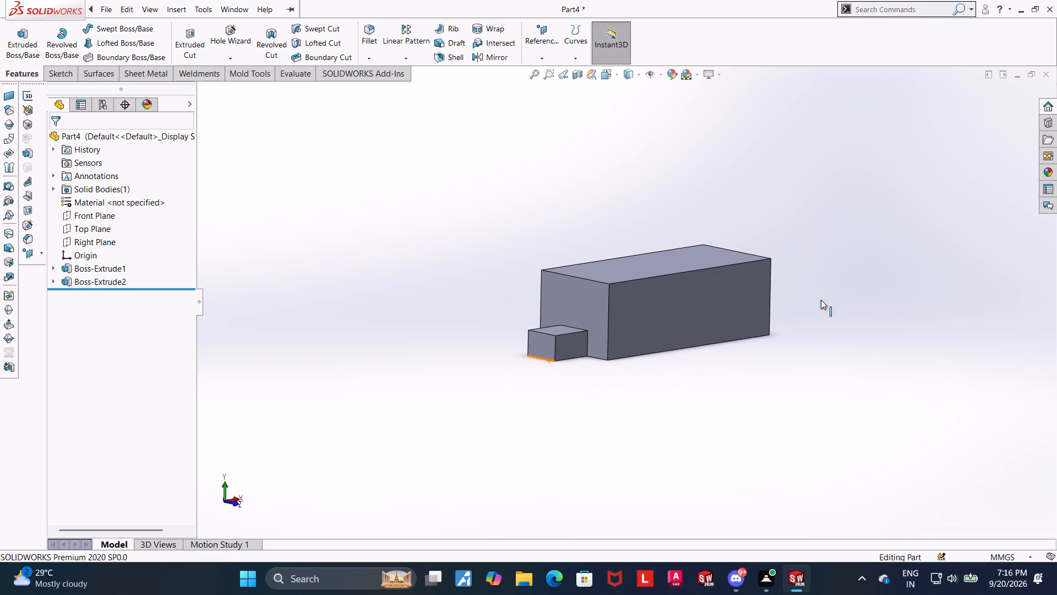
pyautogui.moveTo(825, 273); pyautogui.dragTo(696, 316, button='middle')
pyautogui.click(708, 325)
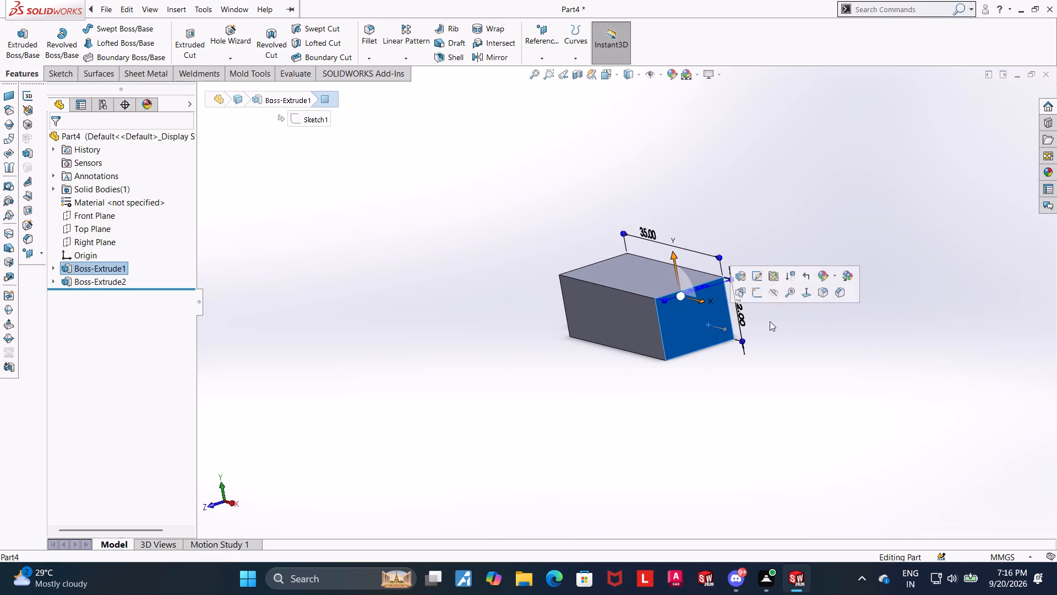
pyautogui.click(761, 298)
pyautogui.click(69, 293)
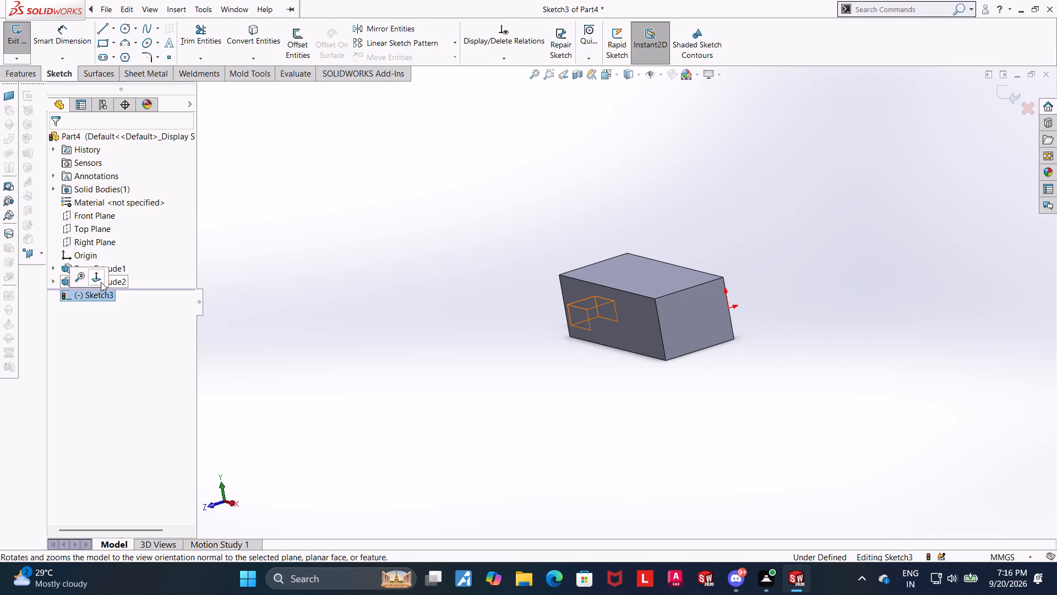
pyautogui.click(100, 282)
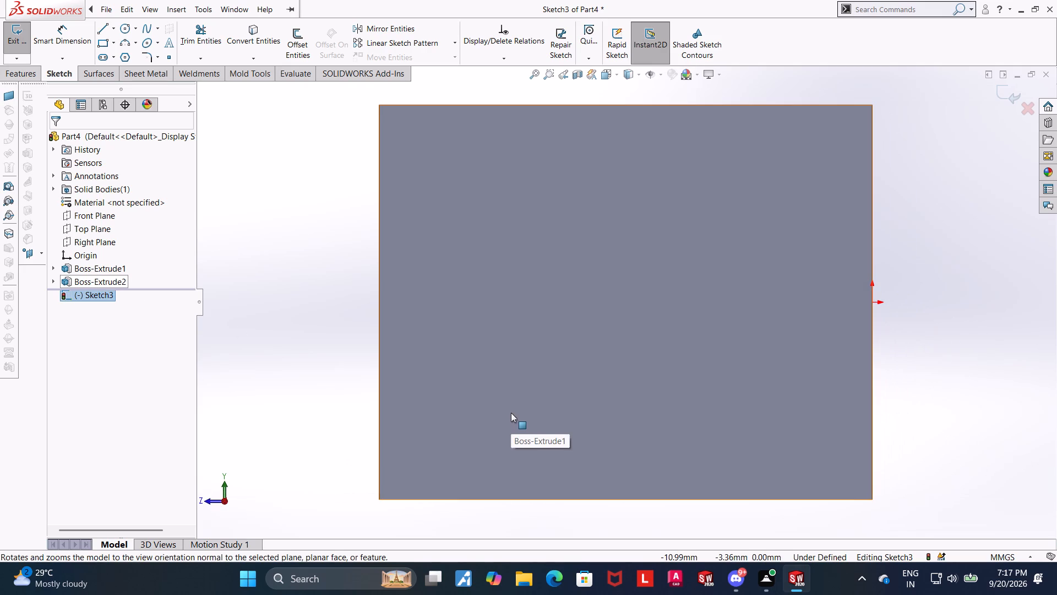
# Examine the block from several sides to check the sketch face's orientation relative to the small boss.
pyautogui.scroll(6, 509, 411)
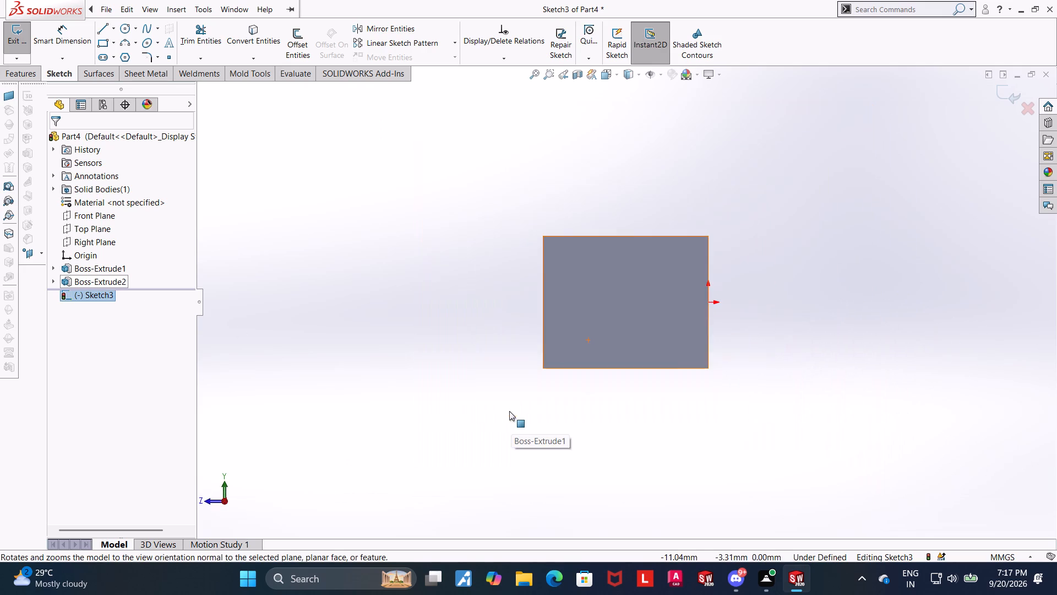
pyautogui.moveTo(472, 374); pyautogui.dragTo(498, 370, button='middle')
pyautogui.scroll(-1, 489, 366)
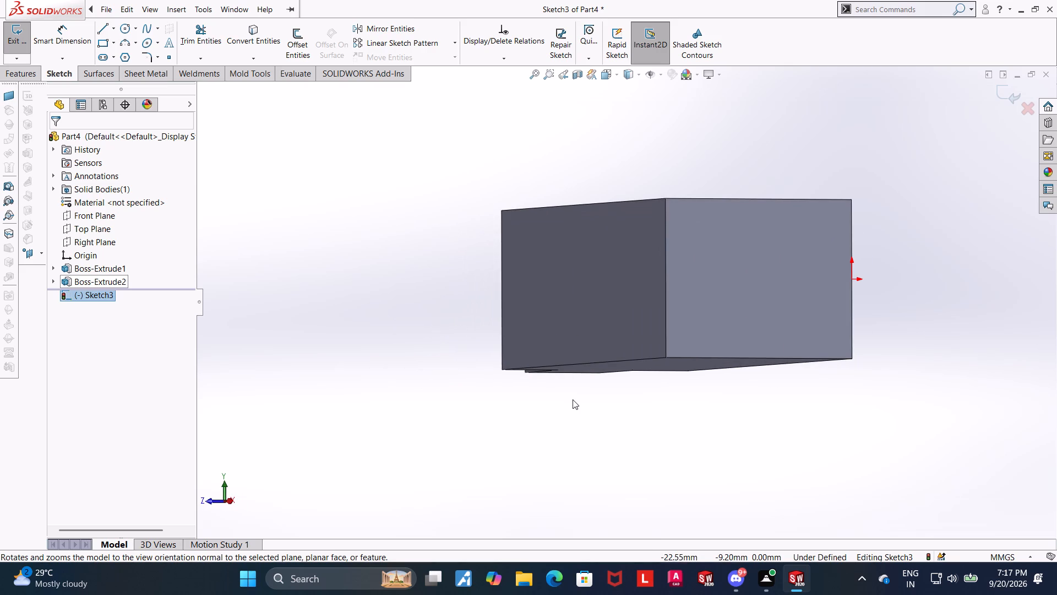
pyautogui.moveTo(587, 403); pyautogui.dragTo(658, 405, button='middle')
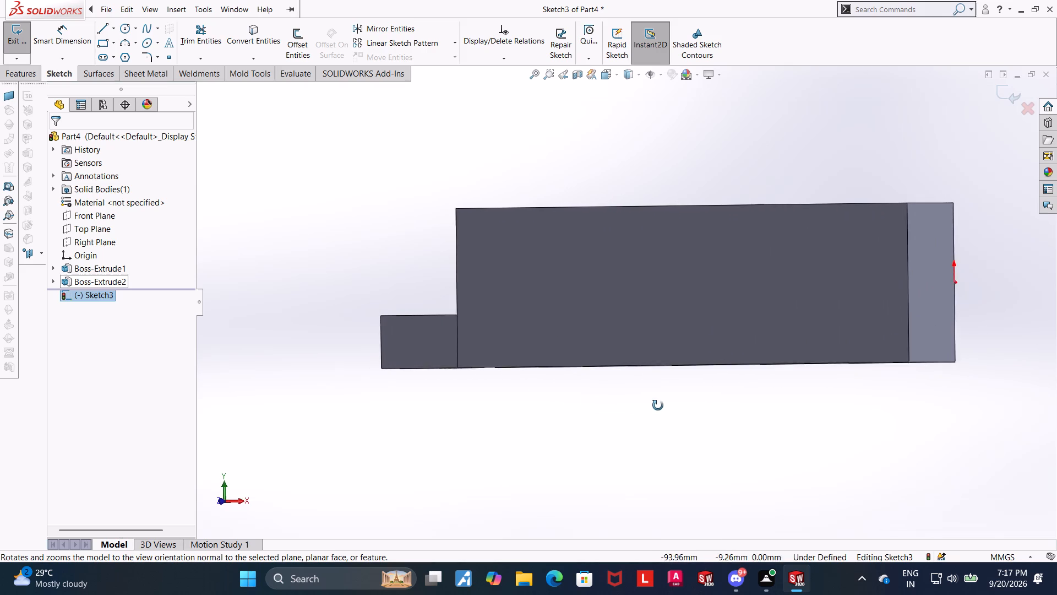
pyautogui.moveTo(658, 405); pyautogui.dragTo(595, 400, button='middle')
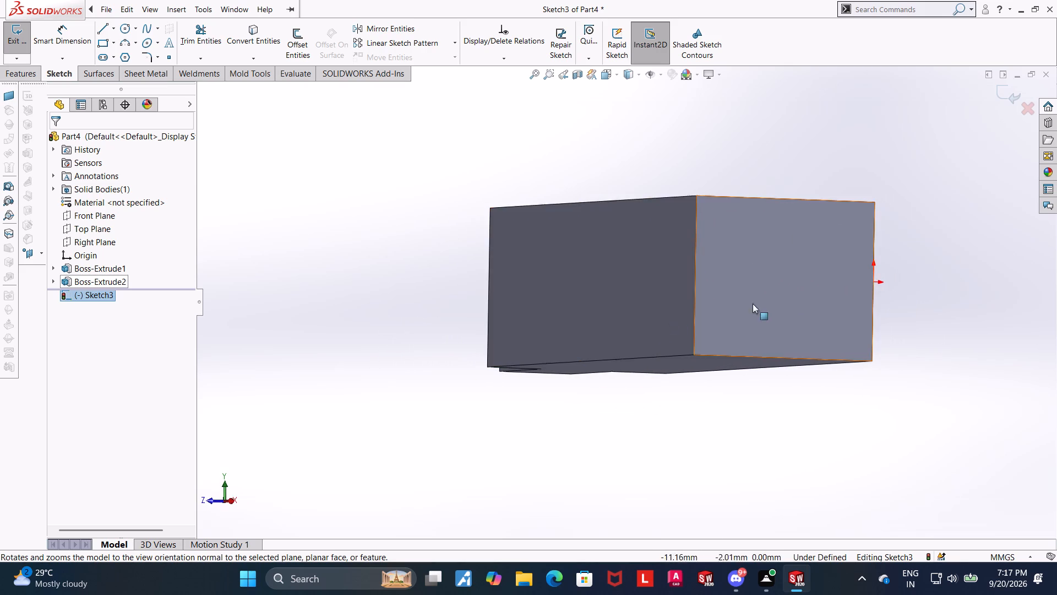
pyautogui.scroll(3, 722, 427)
pyautogui.moveTo(655, 404); pyautogui.dragTo(642, 429, button='middle')
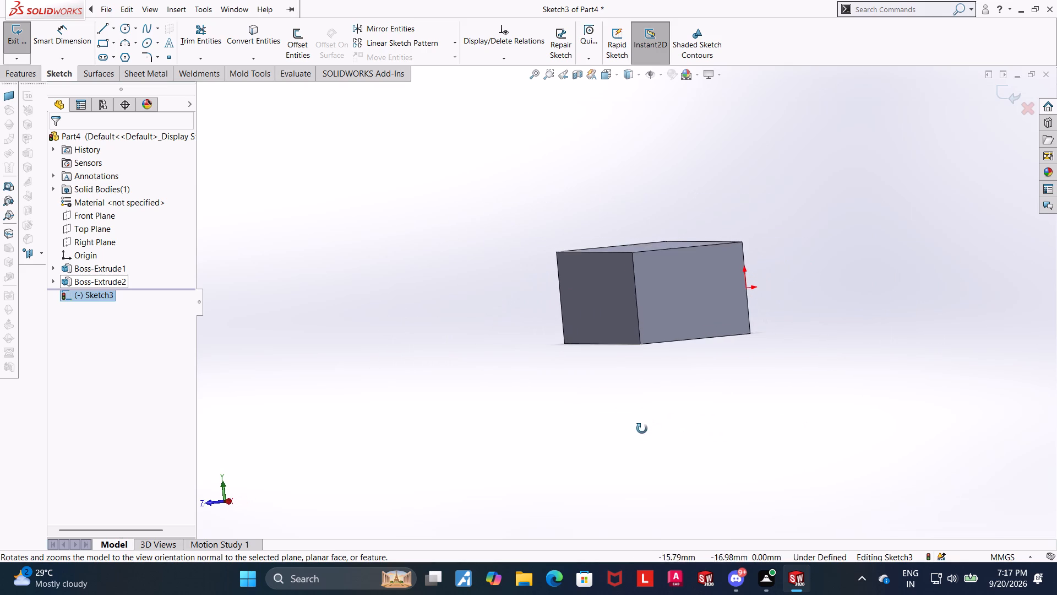
pyautogui.moveTo(642, 429); pyautogui.dragTo(642, 433, button='middle')
# Face the open sketch squarely and sketch a circle about 8.5 mm in diameter near the middle of the end face.
pyautogui.click(101, 296)
pyautogui.click(127, 281)
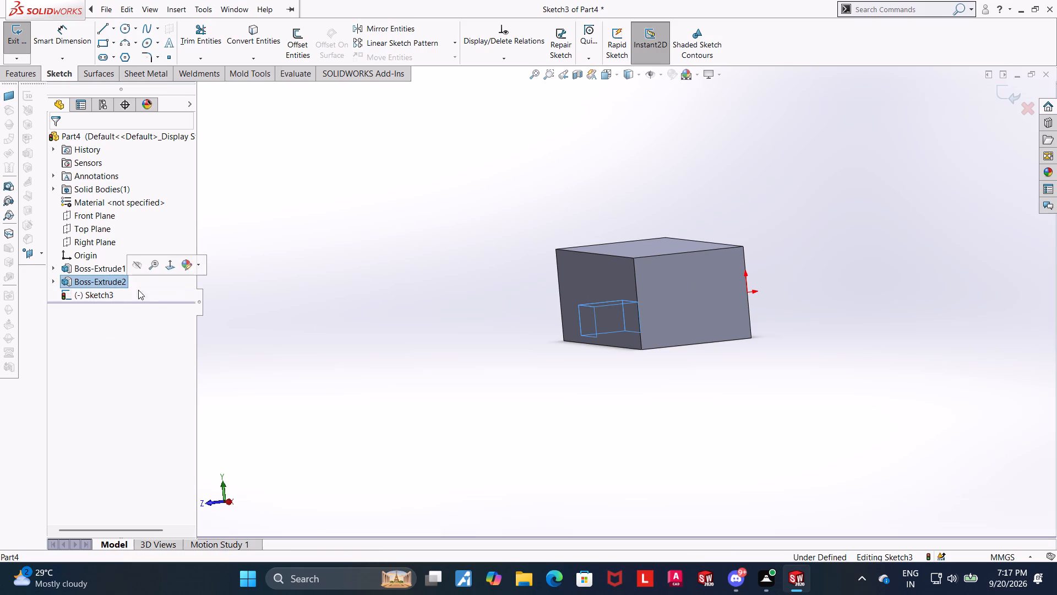
pyautogui.click(180, 347)
pyautogui.click(101, 297)
pyautogui.click(123, 284)
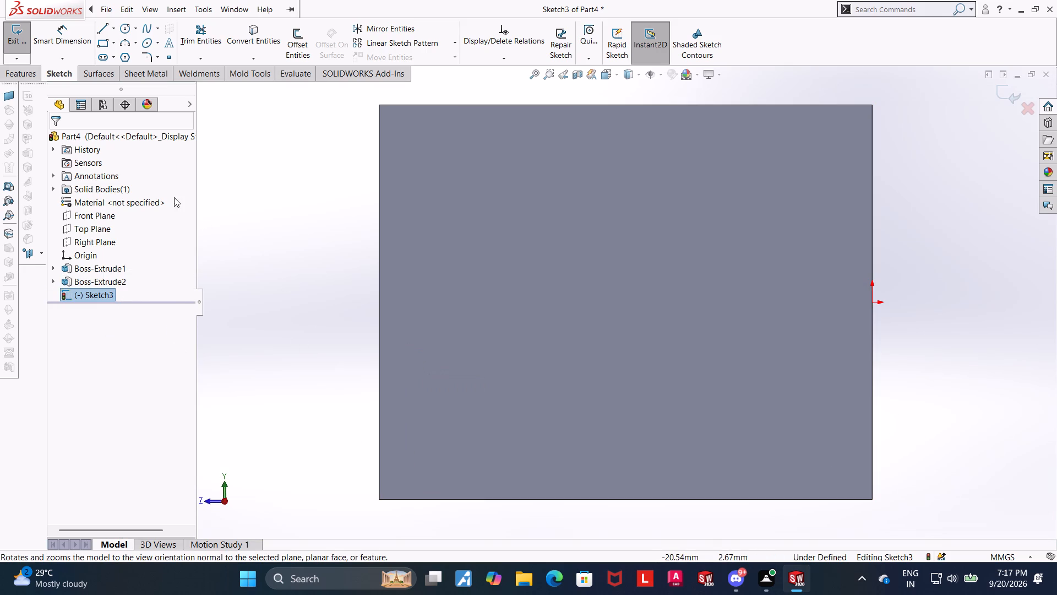
pyautogui.click(125, 30)
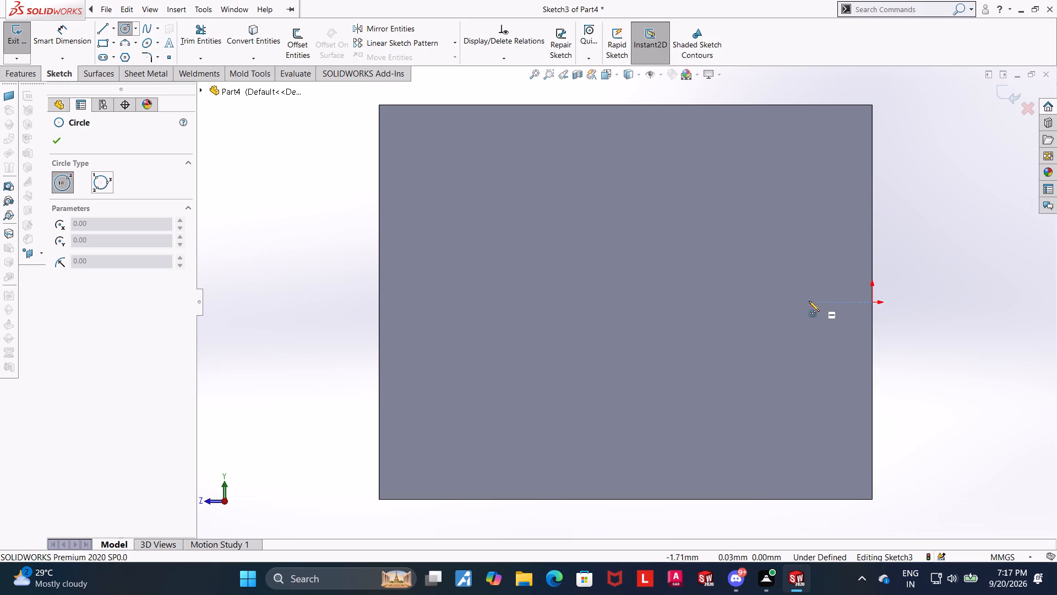
pyautogui.click(638, 304)
pyautogui.click(754, 225)
pyautogui.press('Escape')
pyautogui.press('Escape')
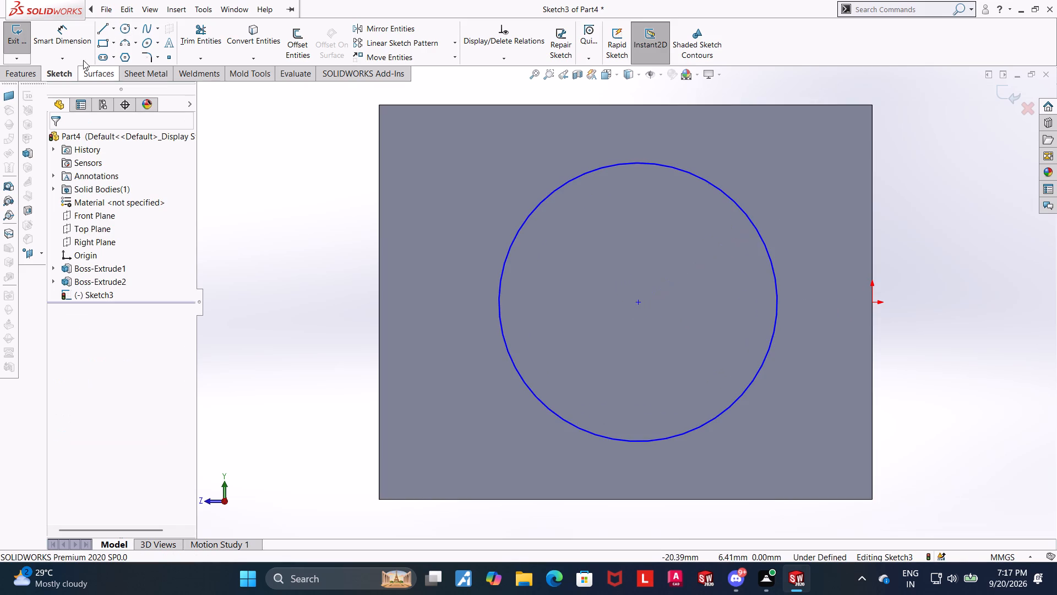
# Add a vertical relation between the circle's centre and the midpoint of the end face's top edge.
pyautogui.click(640, 301)
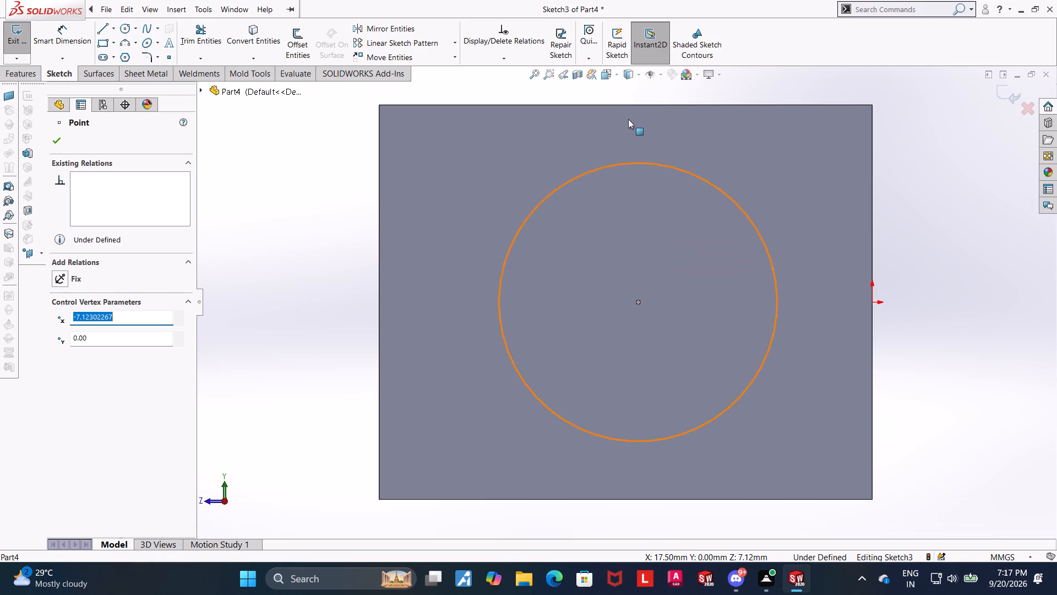
pyautogui.keyDown('ctrl'); pyautogui.click(626, 105); pyautogui.keyUp('ctrl')
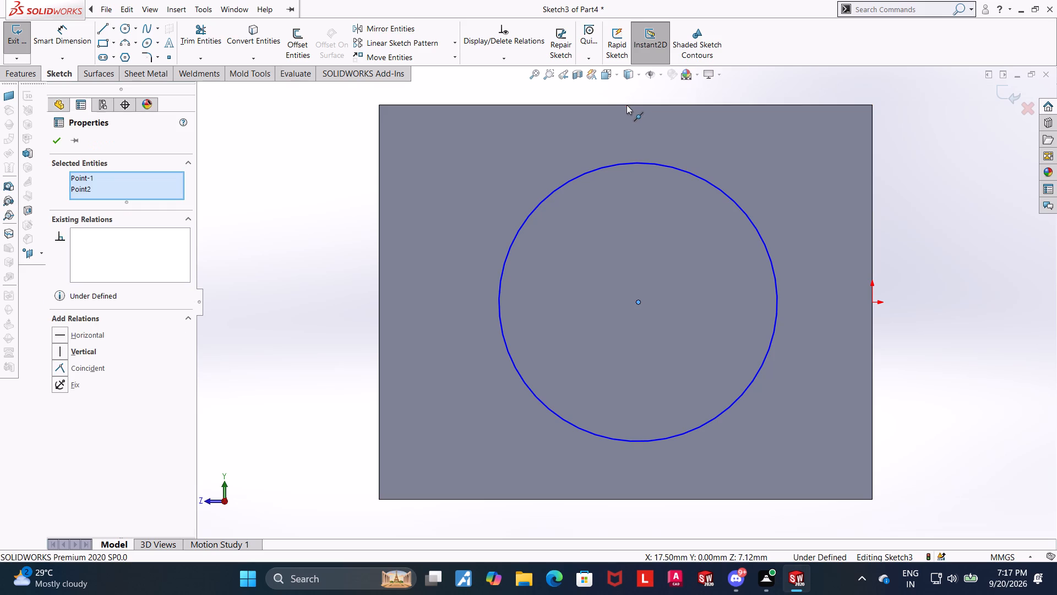
pyautogui.click(65, 348)
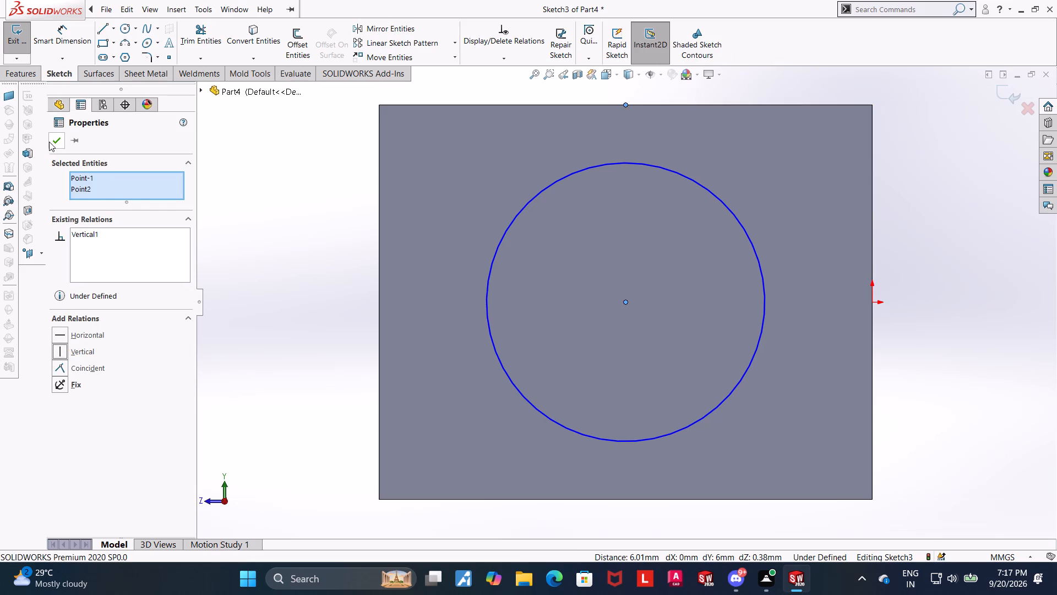
pyautogui.click(52, 142)
pyautogui.press('Escape')
# Dimension the circle's diameter as 8 mm.
pyautogui.click(61, 42)
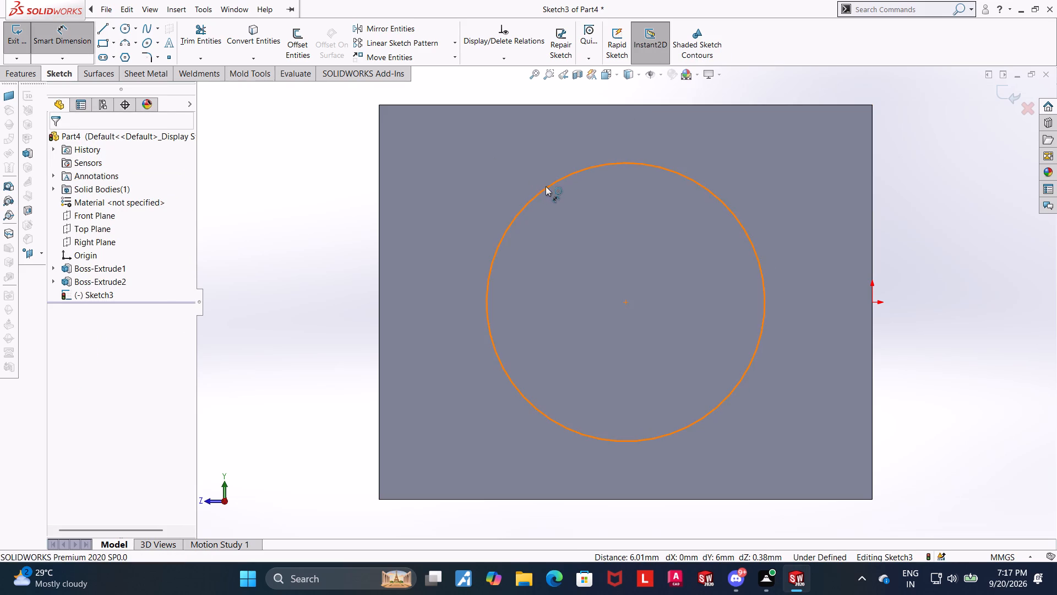
pyautogui.click(546, 186)
pyautogui.click(520, 161)
pyautogui.press('8')
pyautogui.press('Return')
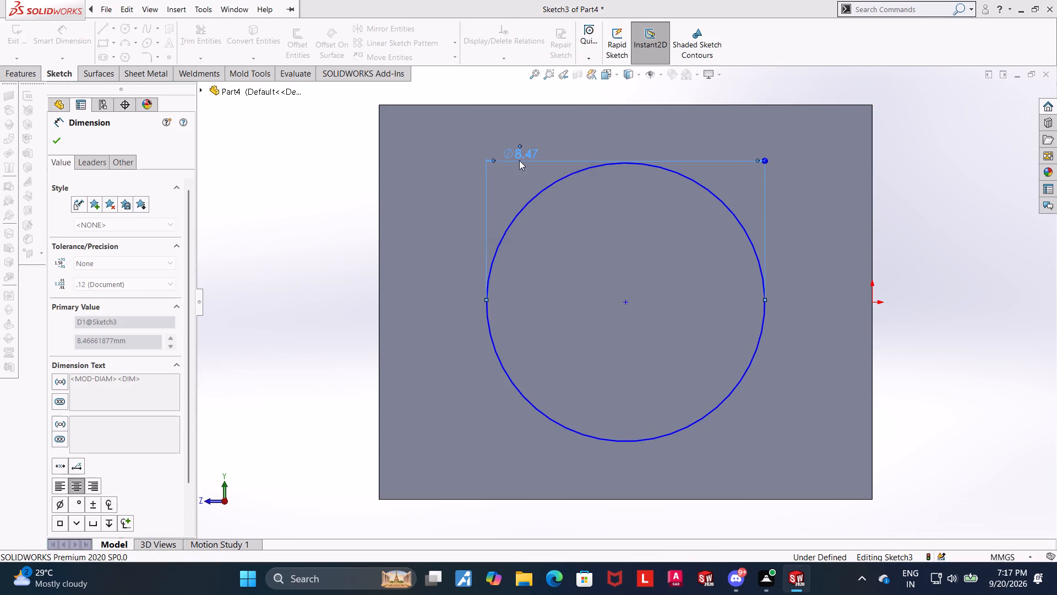
pyautogui.press('Escape')
pyautogui.press('Escape')
pyautogui.press('Escape')
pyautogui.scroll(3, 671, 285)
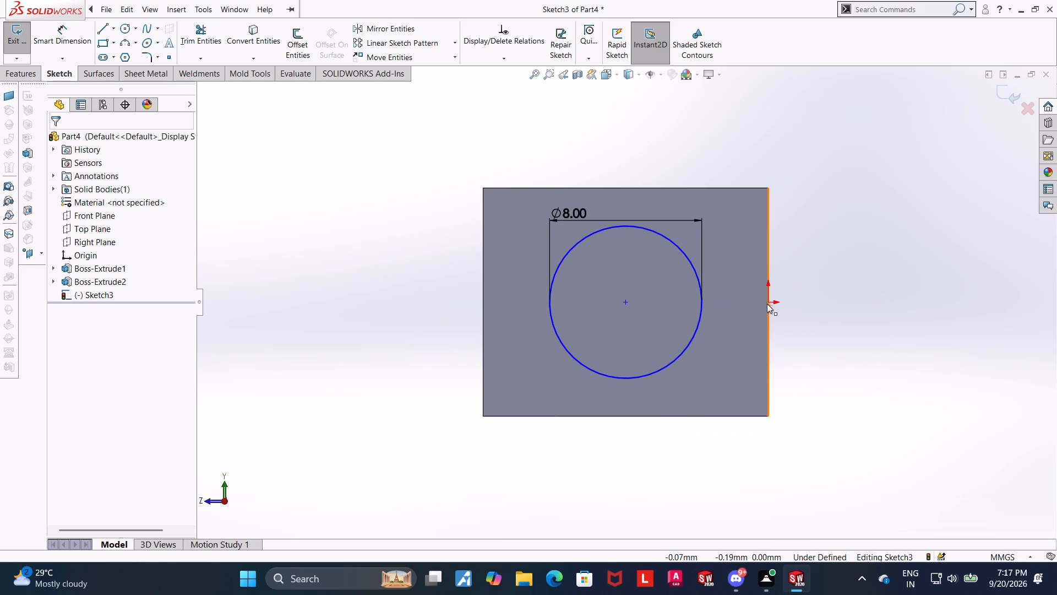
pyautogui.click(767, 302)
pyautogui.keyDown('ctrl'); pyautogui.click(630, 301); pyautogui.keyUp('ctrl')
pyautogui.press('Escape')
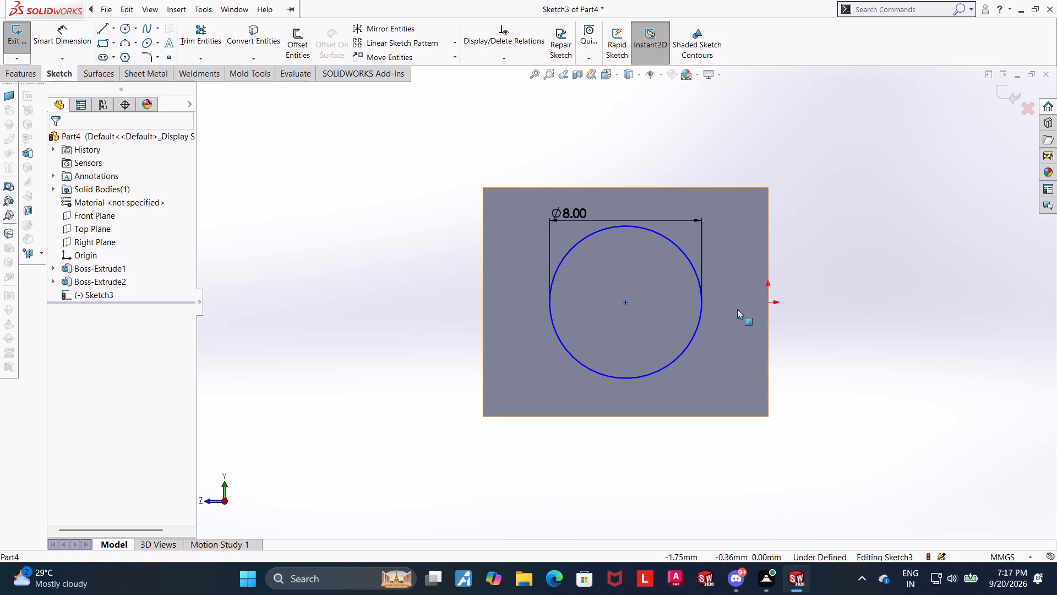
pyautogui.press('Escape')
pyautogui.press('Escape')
# Add a horizontal relation between the circle's centre and the origin, and exit the sketch.
pyautogui.click(769, 302)
pyautogui.keyDown('ctrl'); pyautogui.click(626, 301); pyautogui.keyUp('ctrl')
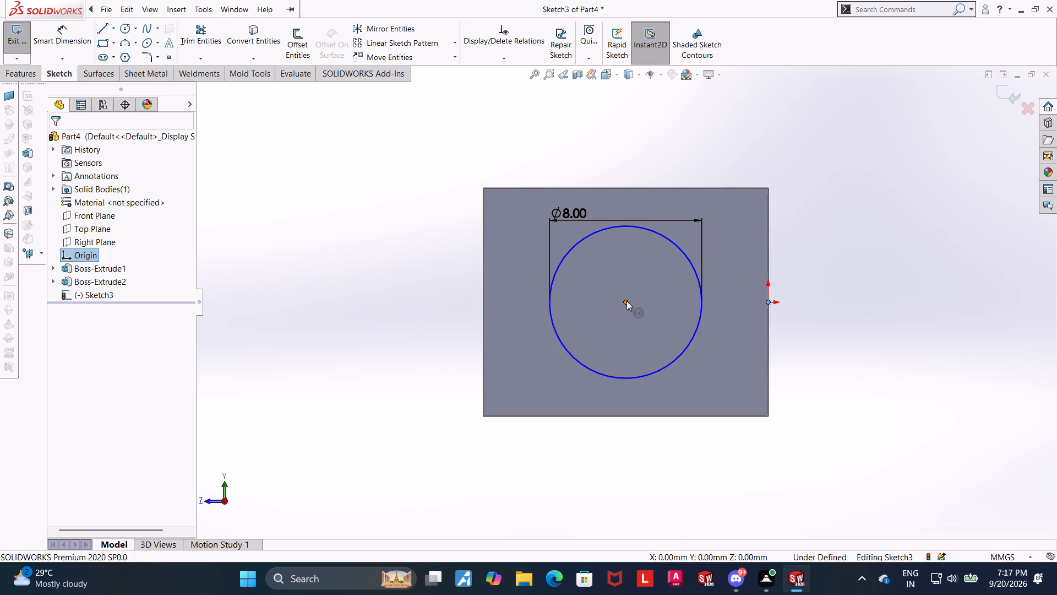
pyautogui.click(60, 336)
pyautogui.click(54, 140)
pyautogui.press('Escape')
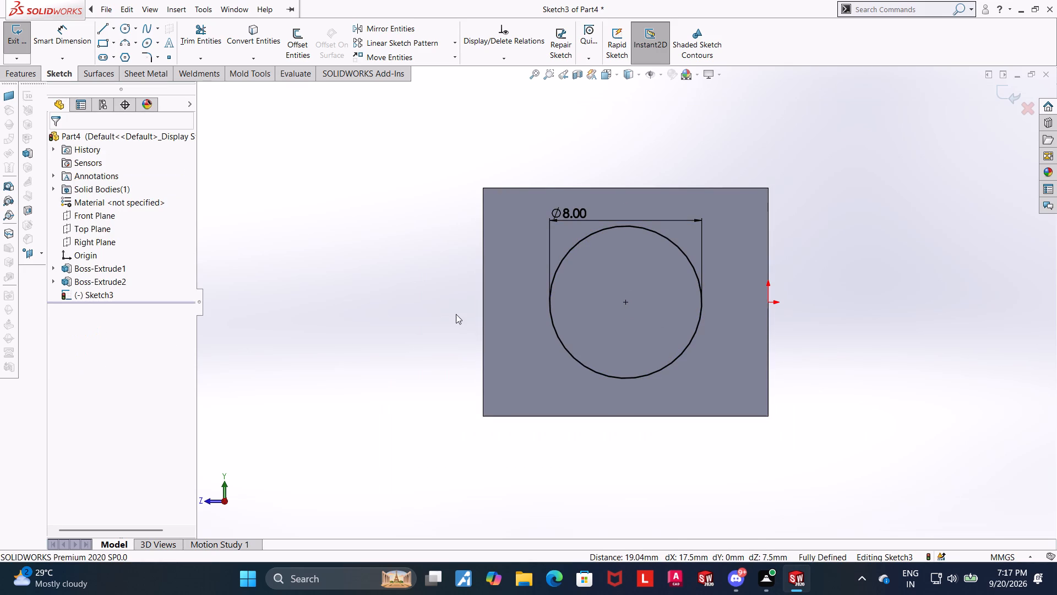
pyautogui.press('Escape')
pyautogui.press('Escape')
pyautogui.click(1012, 88)
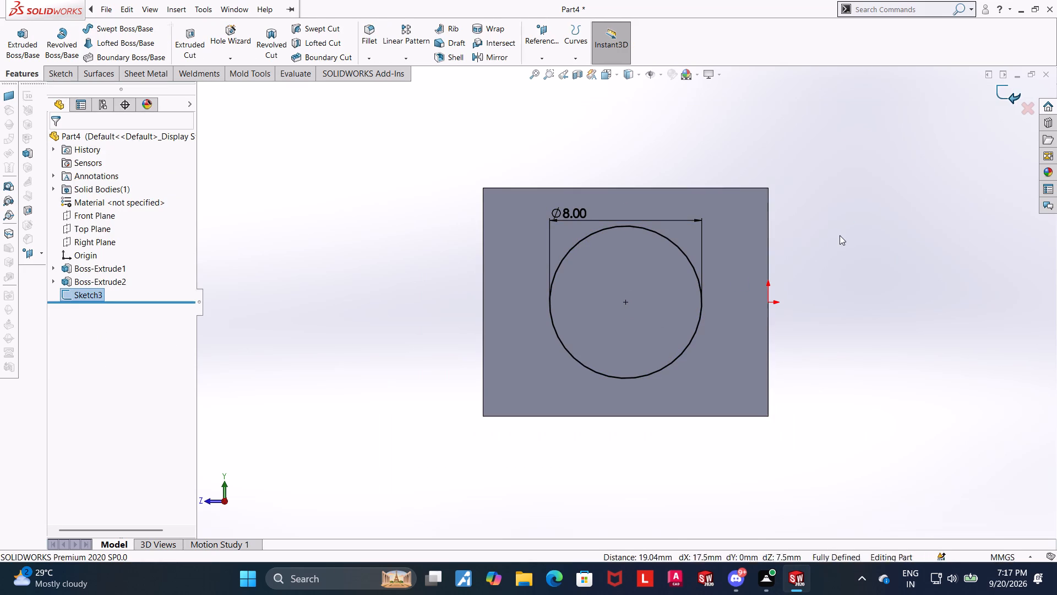
# Extrude the 8 mm circle 75 mm outward from the block's end face, merged with the body.
pyautogui.moveTo(824, 248); pyautogui.dragTo(856, 259, button='middle')
pyautogui.scroll(4, 796, 241)
pyautogui.click(19, 47)
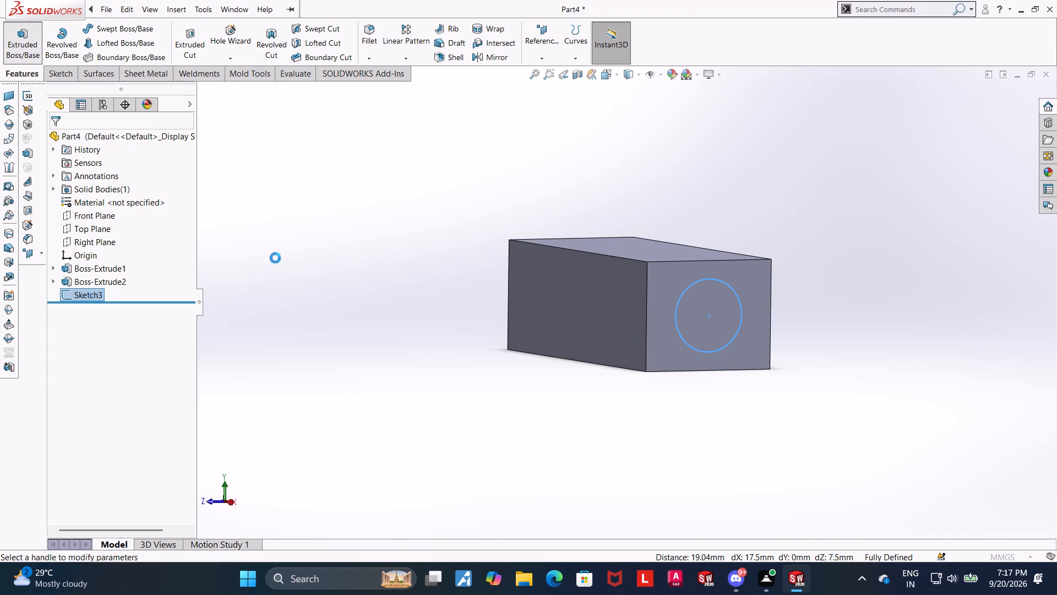
pyautogui.press('7')
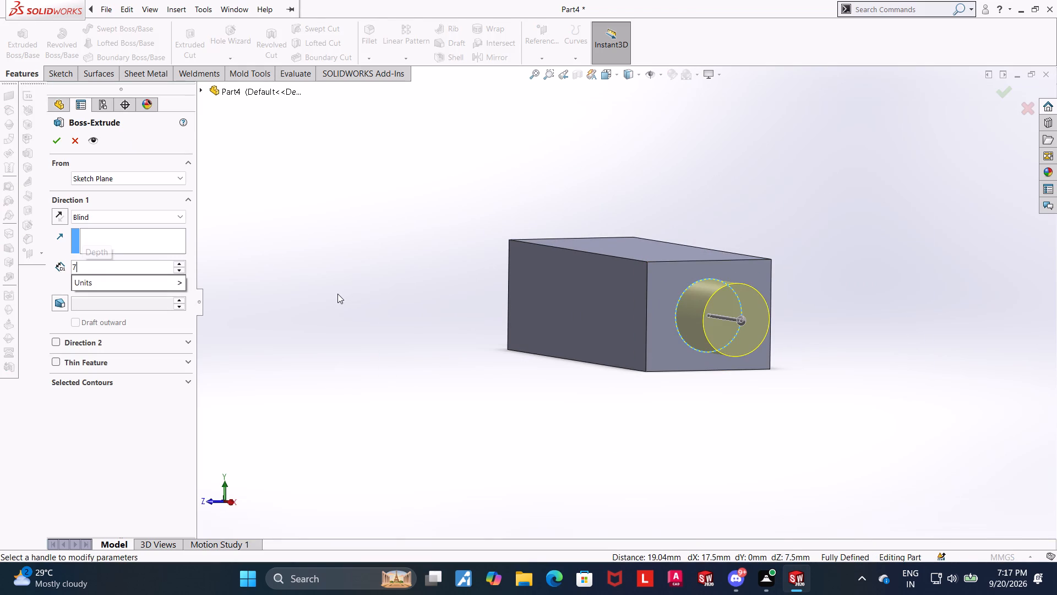
pyautogui.press('5')
pyautogui.press('Return')
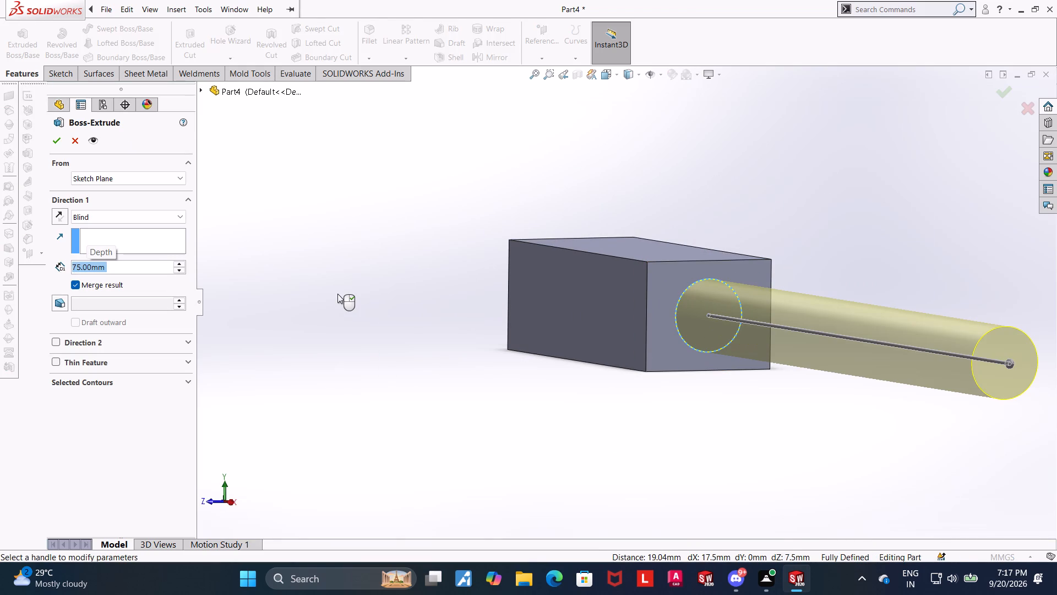
pyautogui.click(56, 140)
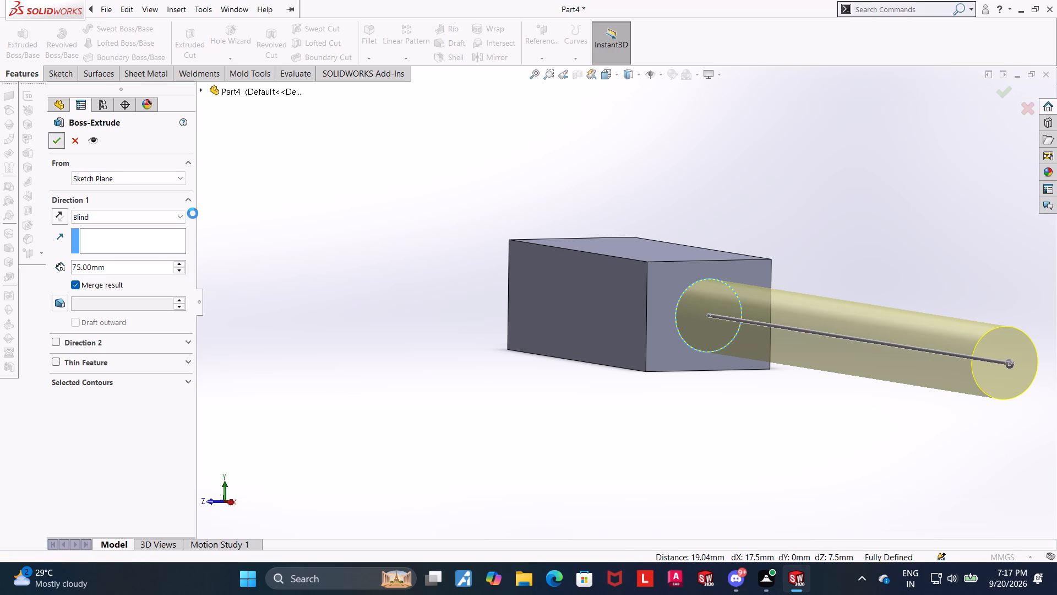
pyautogui.scroll(6, 475, 325)
pyautogui.press('Escape')
# Facing the Top Plane squarely, sketch on it a three-point arc of about 4 mm radius spanning the rod's free end and bulging outward.
pyautogui.moveTo(602, 327); pyautogui.dragTo(650, 296, button='middle')
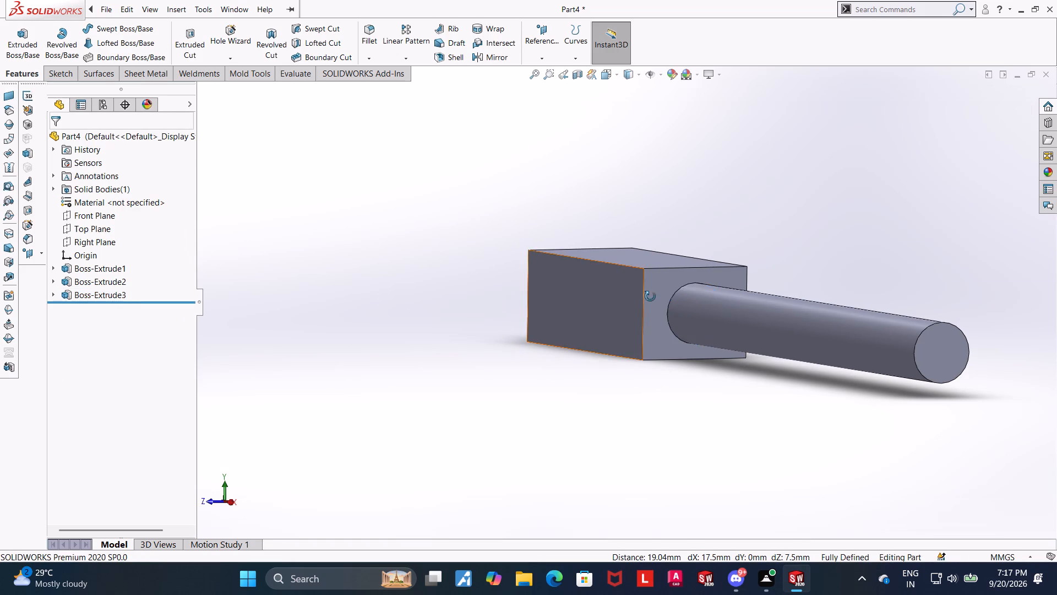
pyautogui.moveTo(650, 296); pyautogui.dragTo(777, 385, button='middle')
pyautogui.scroll(7, 776, 385)
pyautogui.scroll(-2, 713, 217)
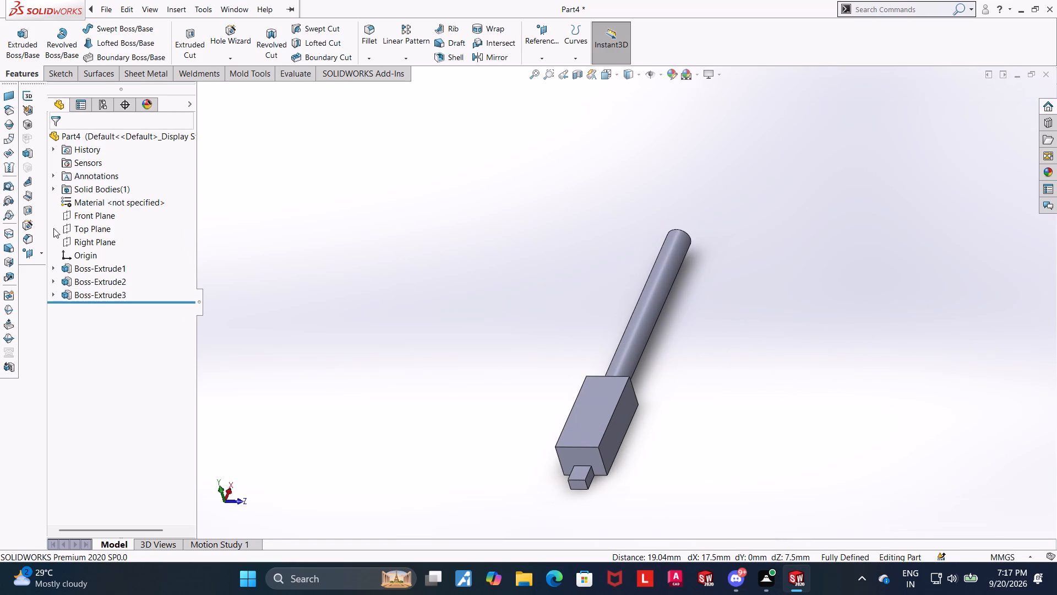
pyautogui.click(73, 229)
pyautogui.scroll(-4, 658, 210)
pyautogui.moveTo(781, 275); pyautogui.dragTo(809, 300, button='middle')
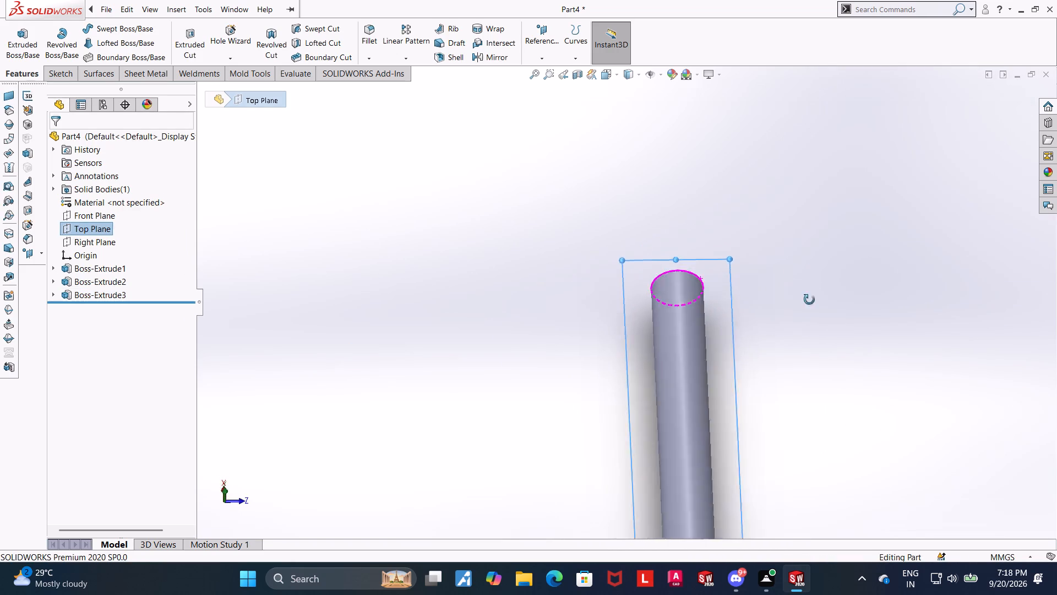
pyautogui.moveTo(809, 300); pyautogui.dragTo(816, 396, button='middle')
pyautogui.scroll(-2, 729, 268)
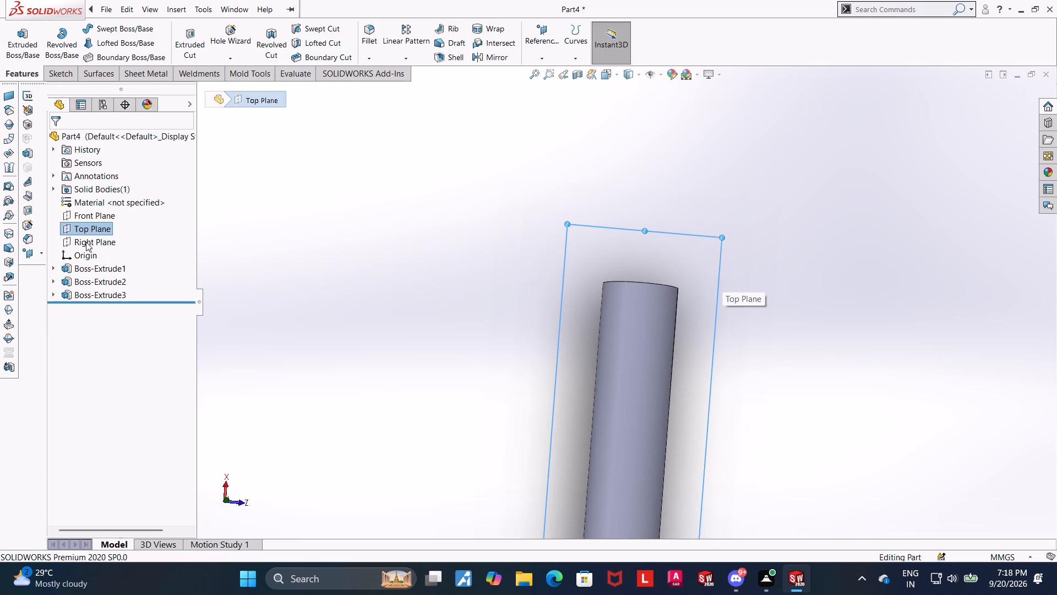
pyautogui.click(90, 231)
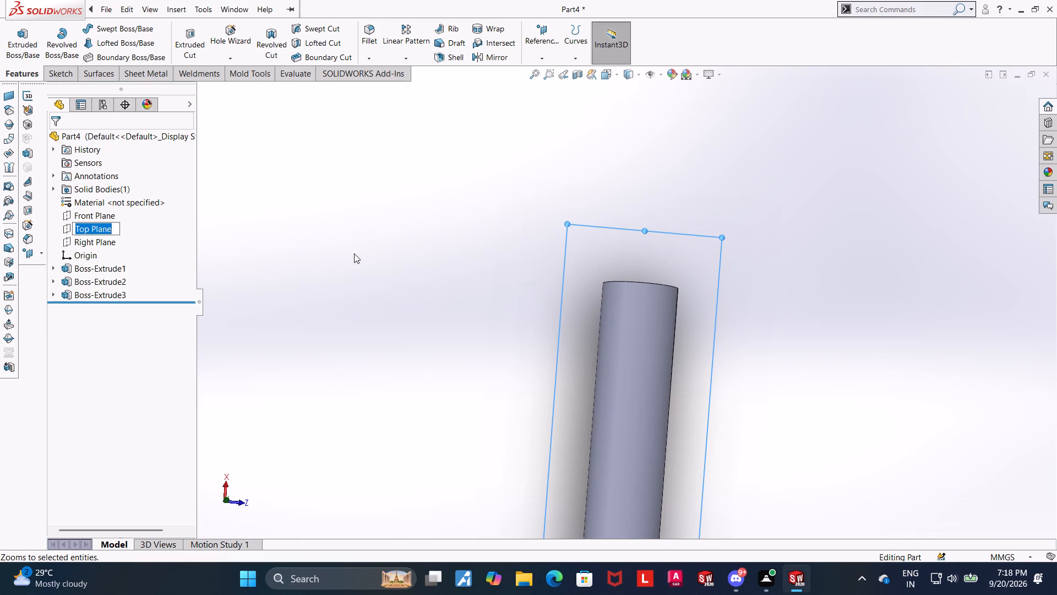
pyautogui.click(354, 253)
pyautogui.click(102, 226)
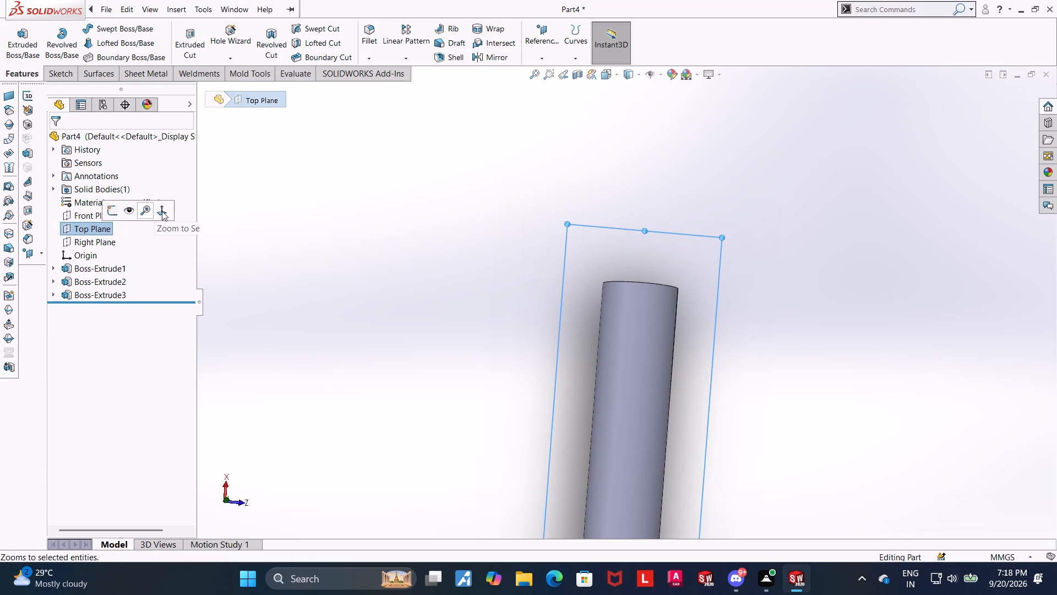
pyautogui.click(162, 211)
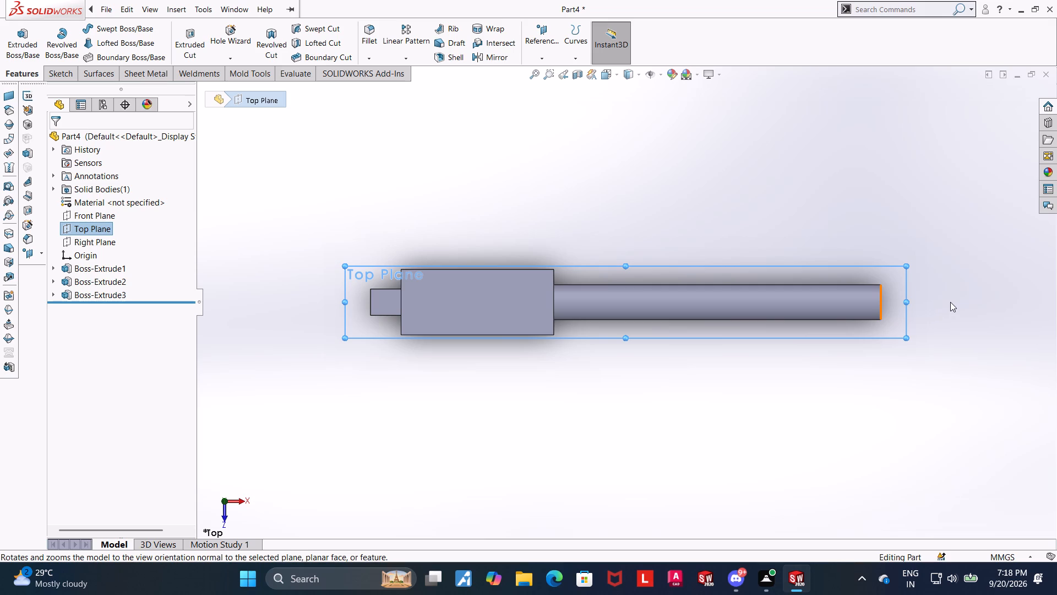
pyautogui.scroll(-4, 933, 312)
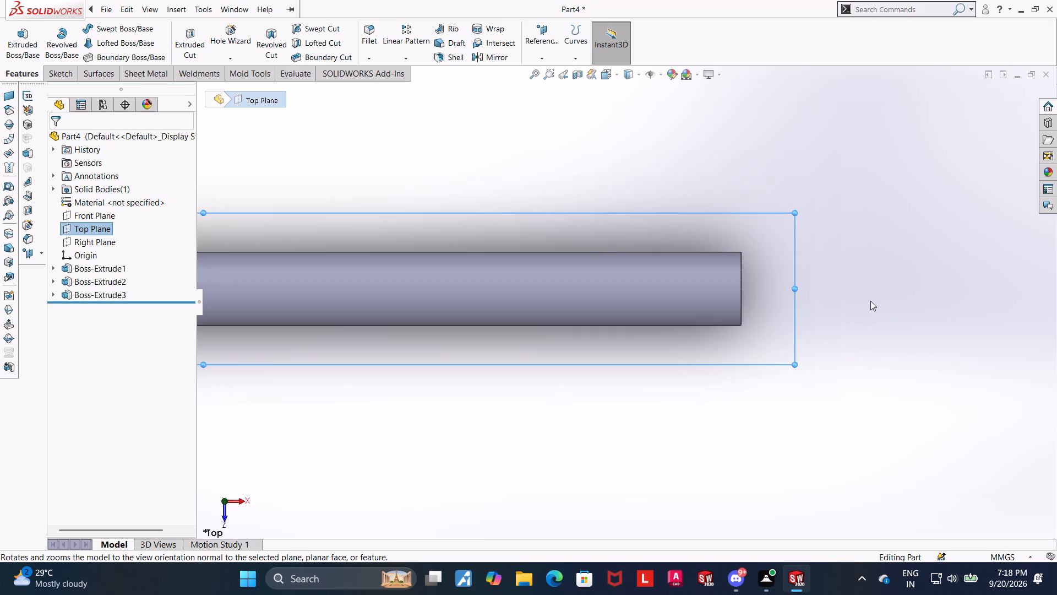
pyautogui.scroll(-2, 838, 266)
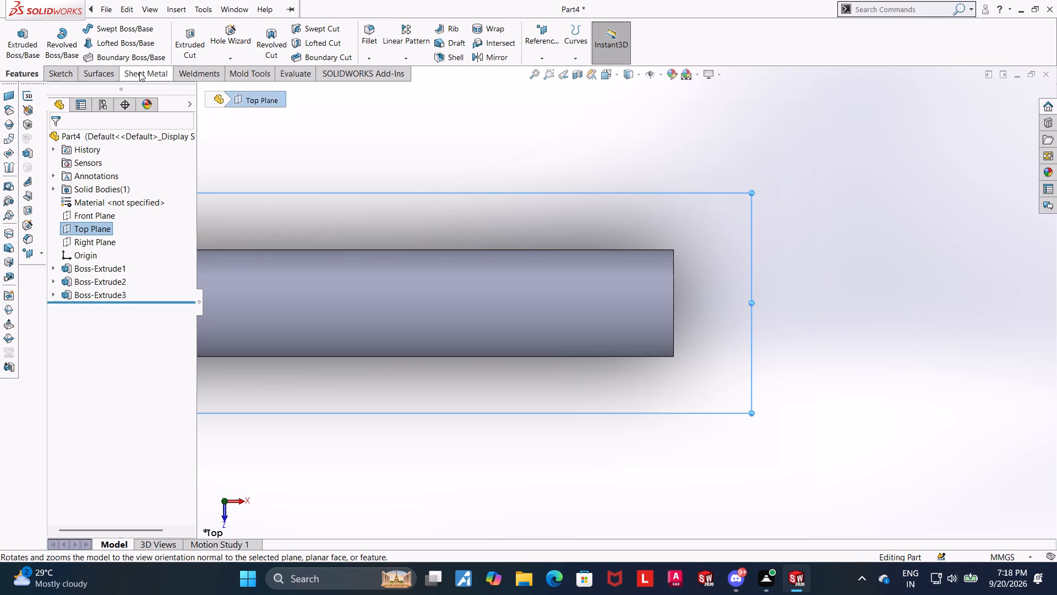
pyautogui.click(60, 76)
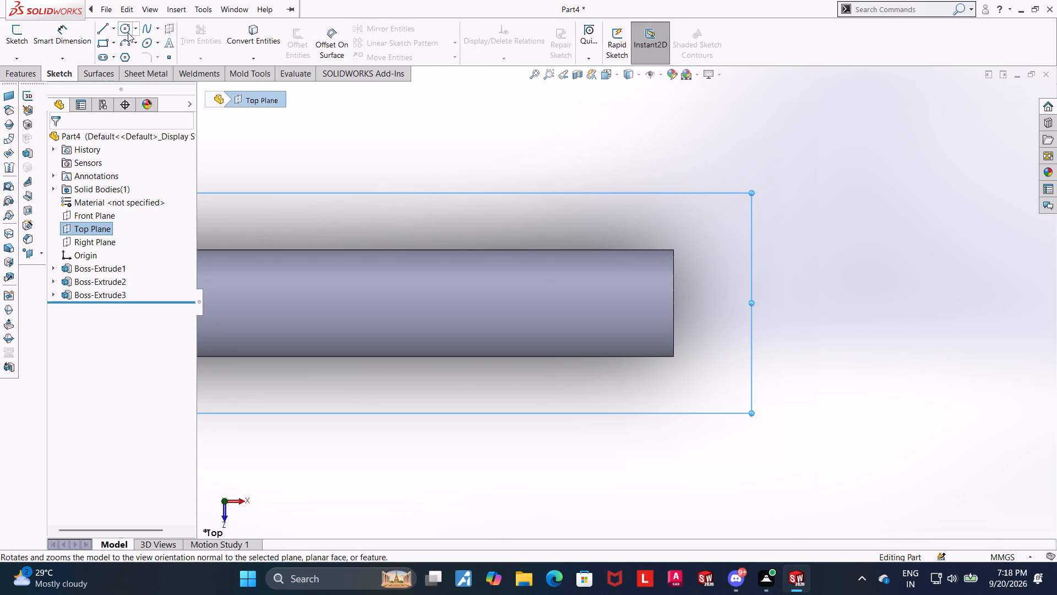
pyautogui.click(122, 43)
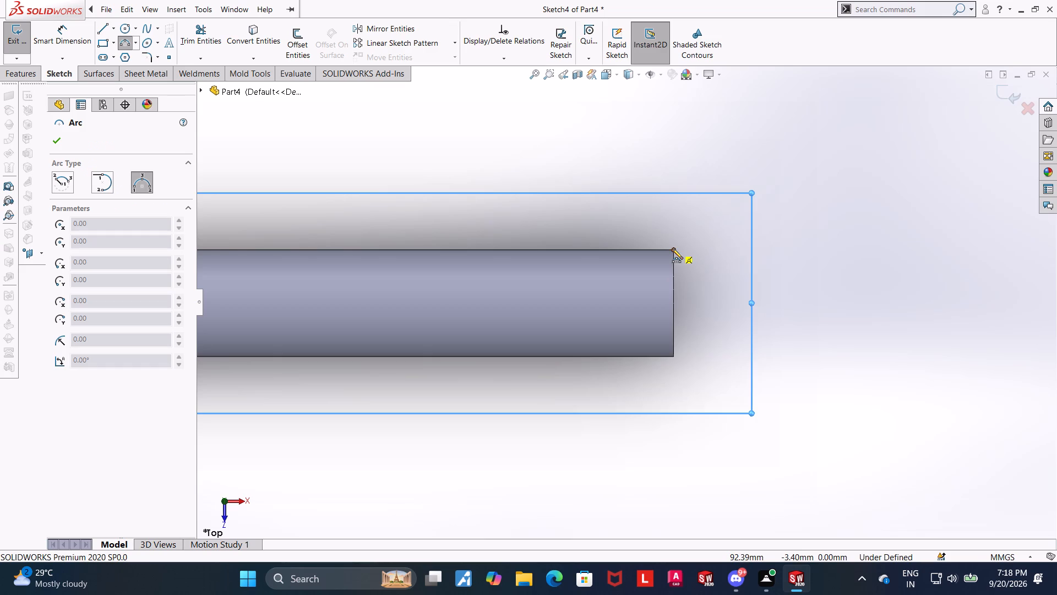
pyautogui.click(672, 248)
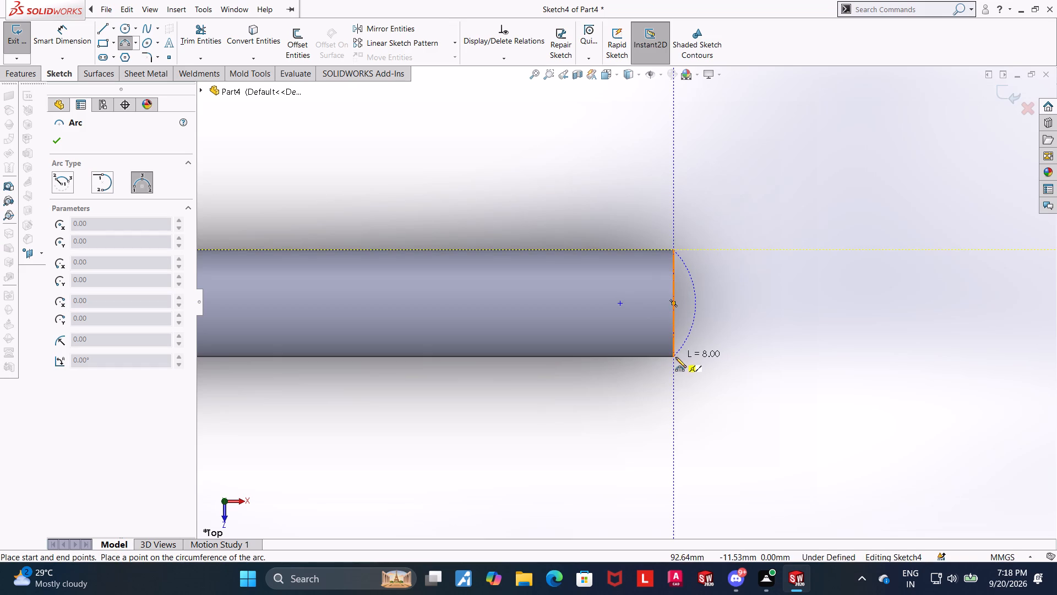
pyautogui.click(674, 357)
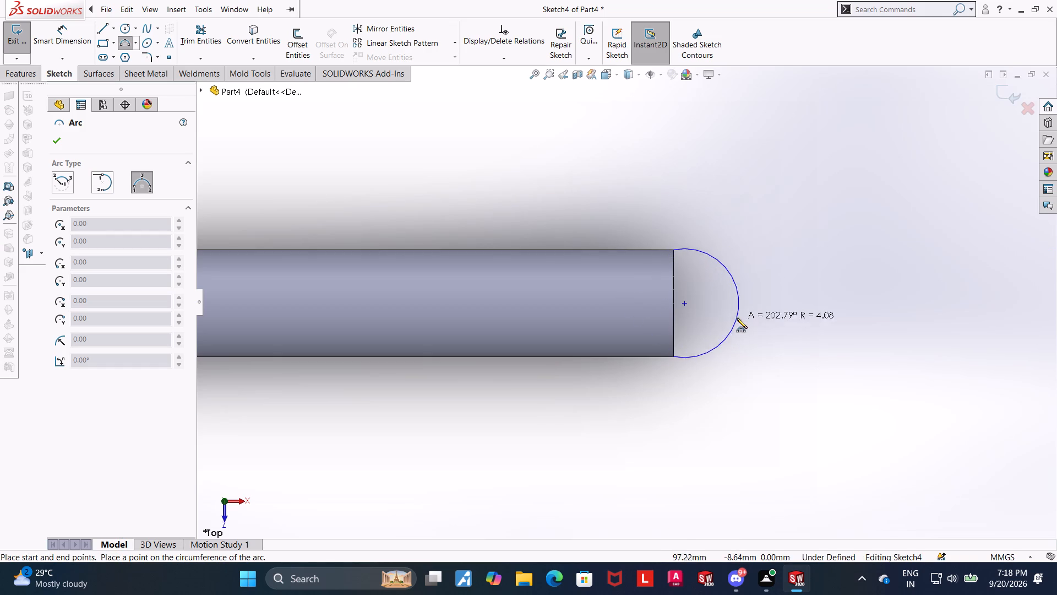
pyautogui.click(724, 322)
pyautogui.press('Escape')
pyautogui.press('Escape')
pyautogui.press('Escape')
pyautogui.press('Escape')
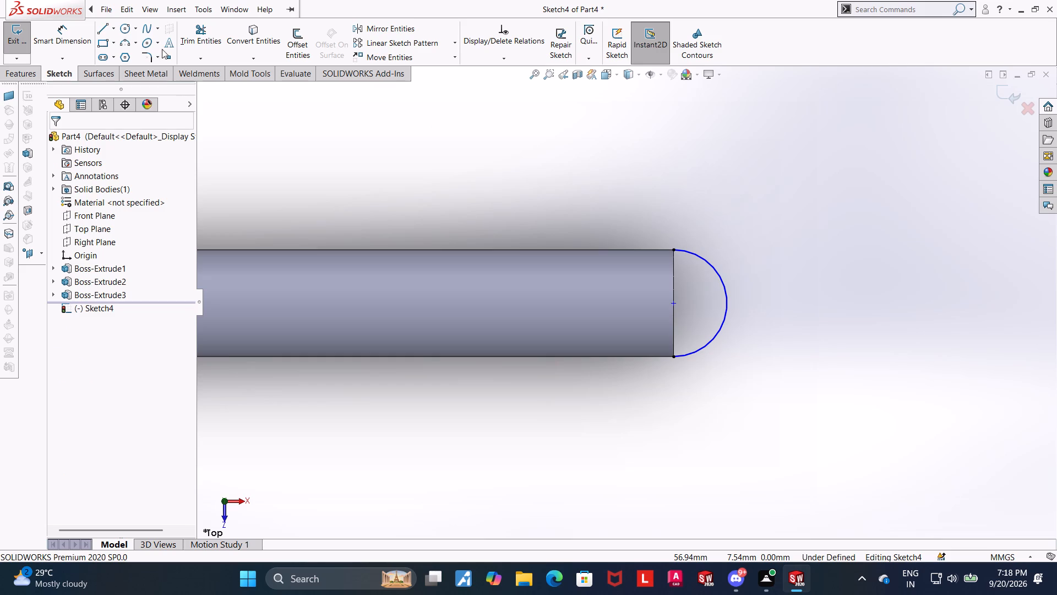
# Close the arc with a straight line between its two endpoints along the rod's end face.
pyautogui.click(102, 24)
pyautogui.click(674, 250)
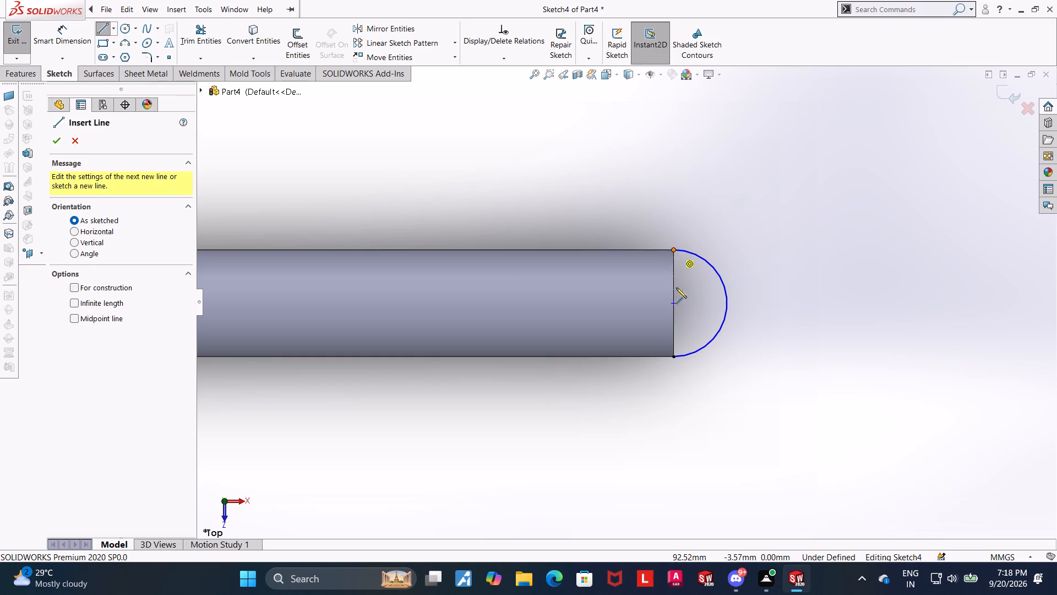
pyautogui.click(673, 358)
pyautogui.press('Escape')
pyautogui.press('Escape')
pyautogui.press('Escape')
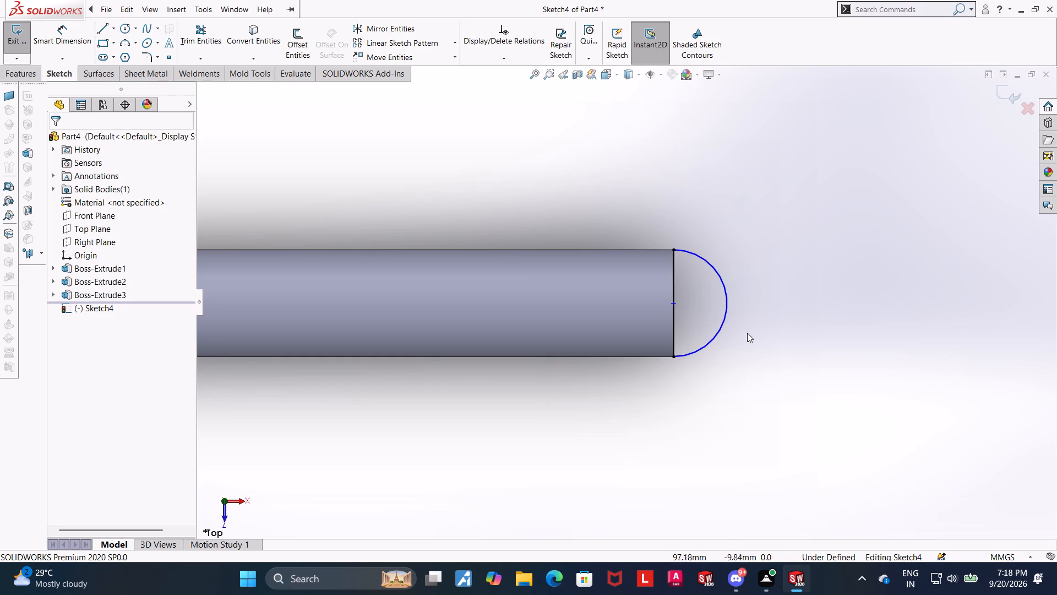
pyautogui.press('Escape')
# Dimension the arc's radius and exit the sketch.
pyautogui.click(62, 35)
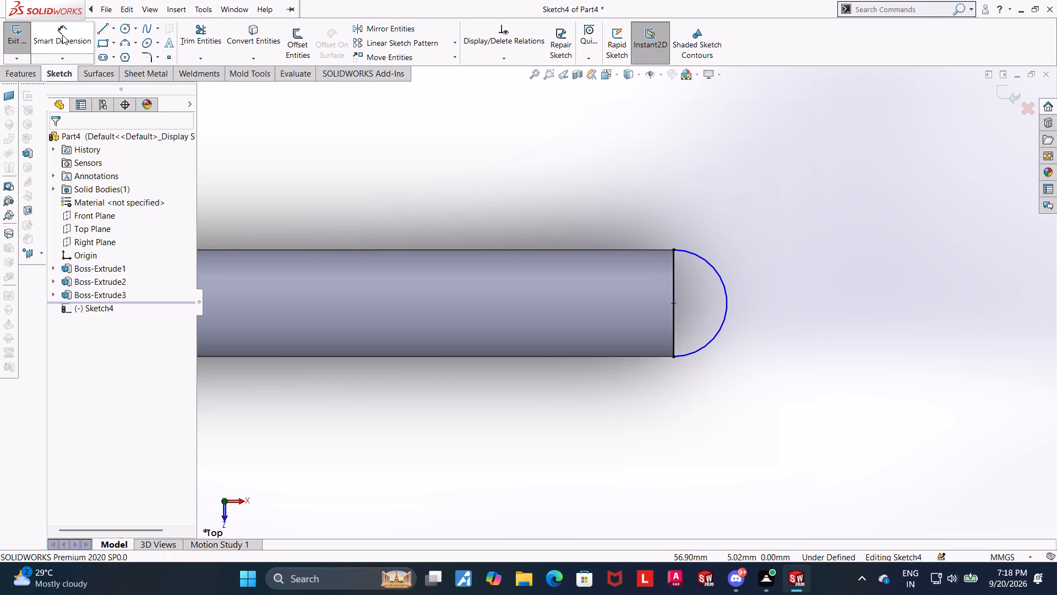
pyautogui.click(715, 273)
pyautogui.click(736, 257)
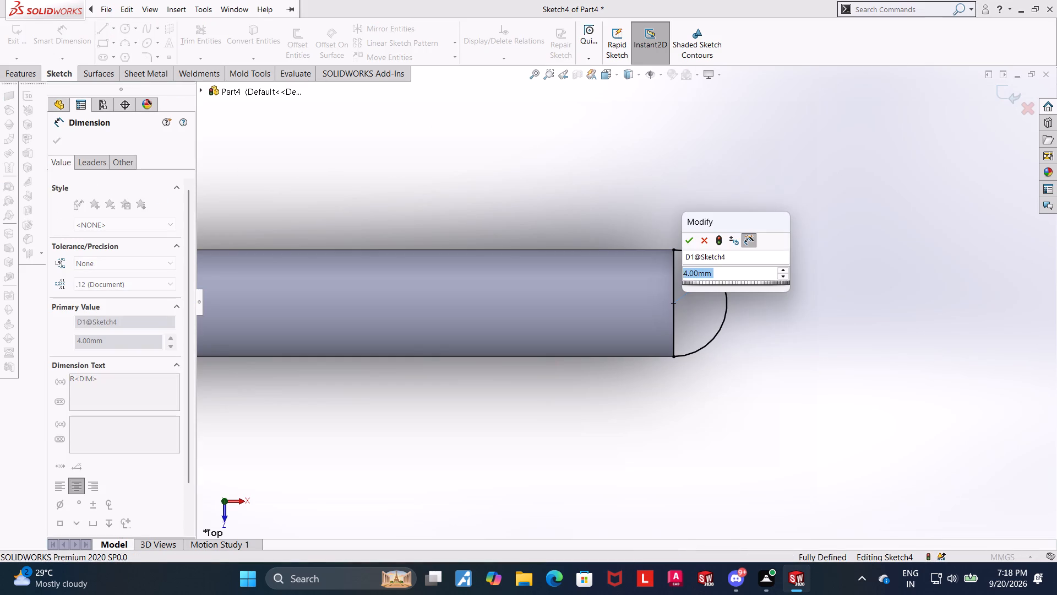
pyautogui.click(688, 244)
pyautogui.press('Escape')
pyautogui.press('Escape')
pyautogui.click(1006, 90)
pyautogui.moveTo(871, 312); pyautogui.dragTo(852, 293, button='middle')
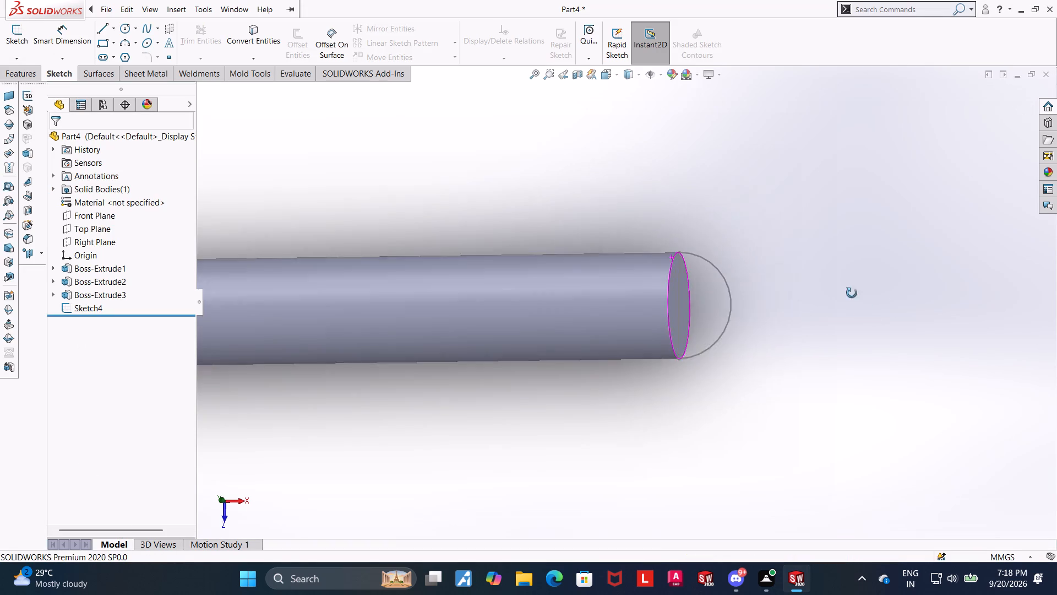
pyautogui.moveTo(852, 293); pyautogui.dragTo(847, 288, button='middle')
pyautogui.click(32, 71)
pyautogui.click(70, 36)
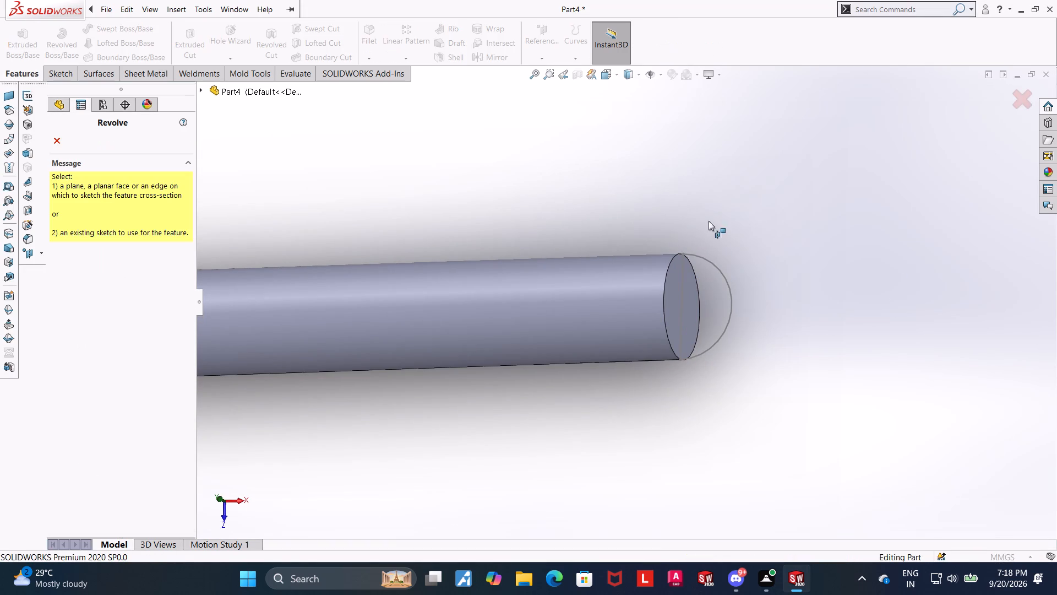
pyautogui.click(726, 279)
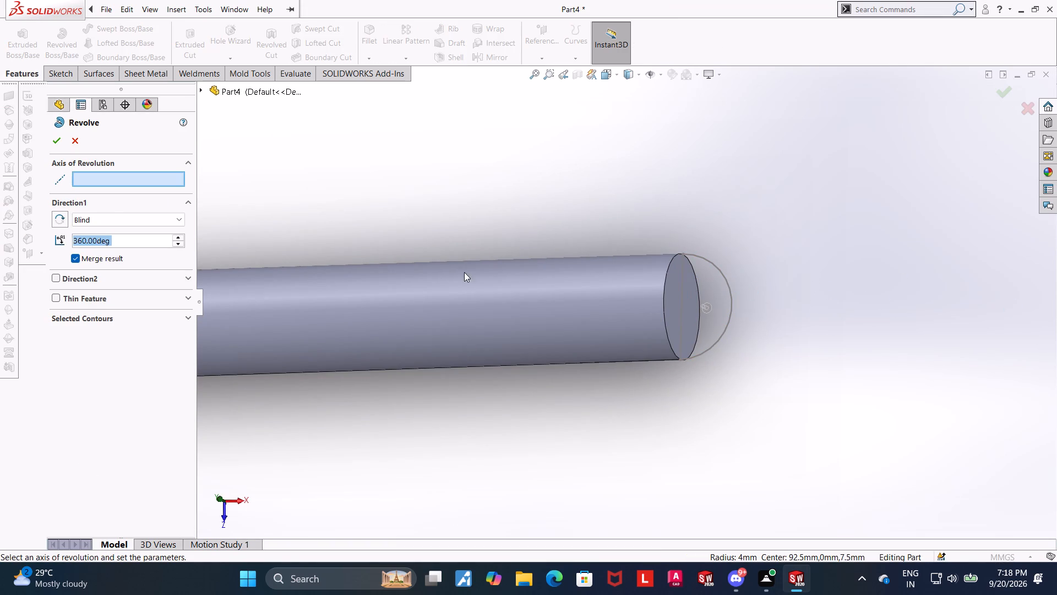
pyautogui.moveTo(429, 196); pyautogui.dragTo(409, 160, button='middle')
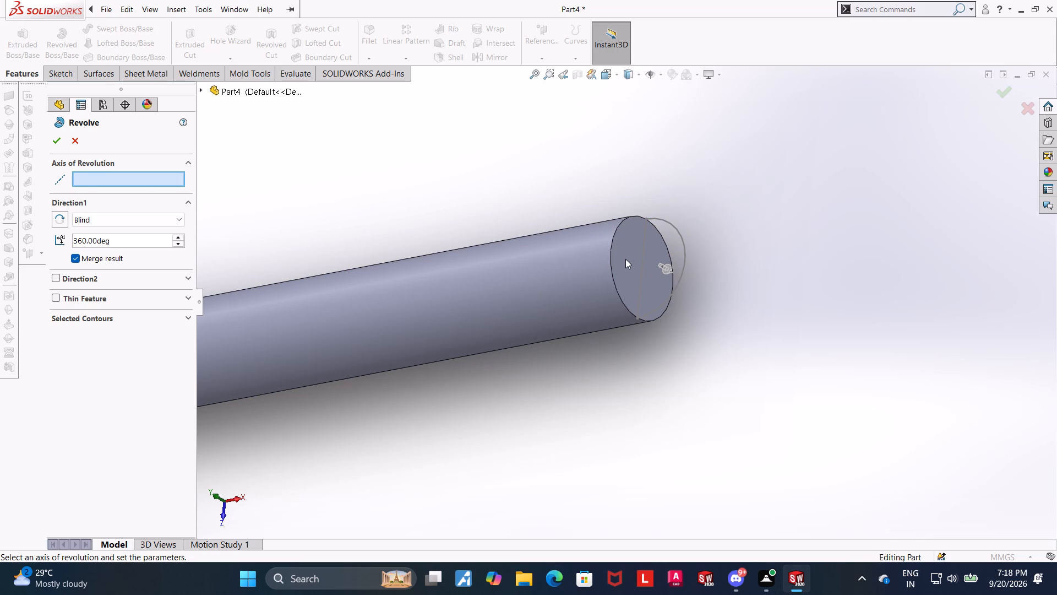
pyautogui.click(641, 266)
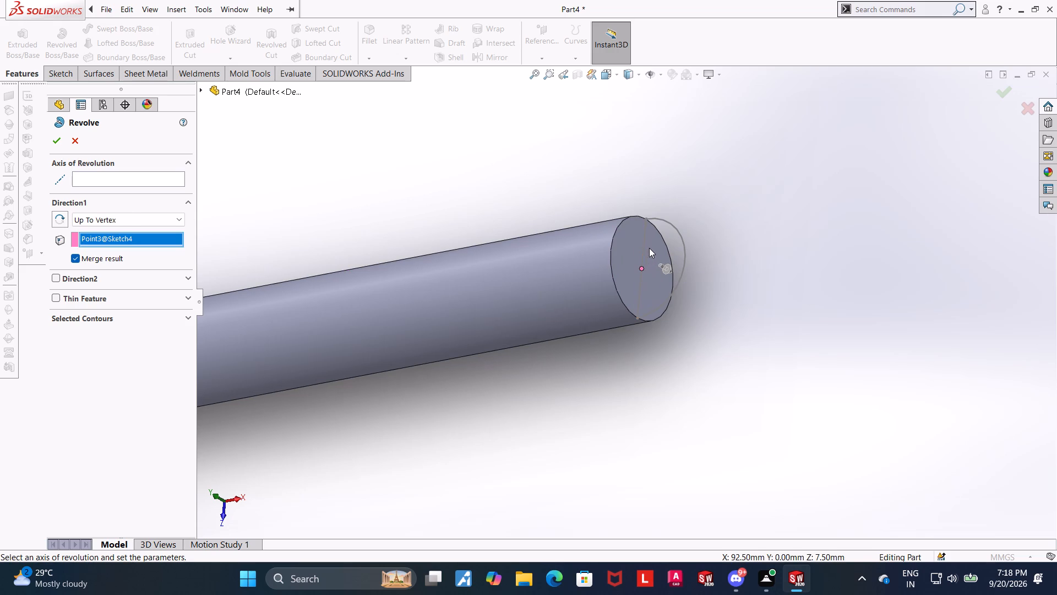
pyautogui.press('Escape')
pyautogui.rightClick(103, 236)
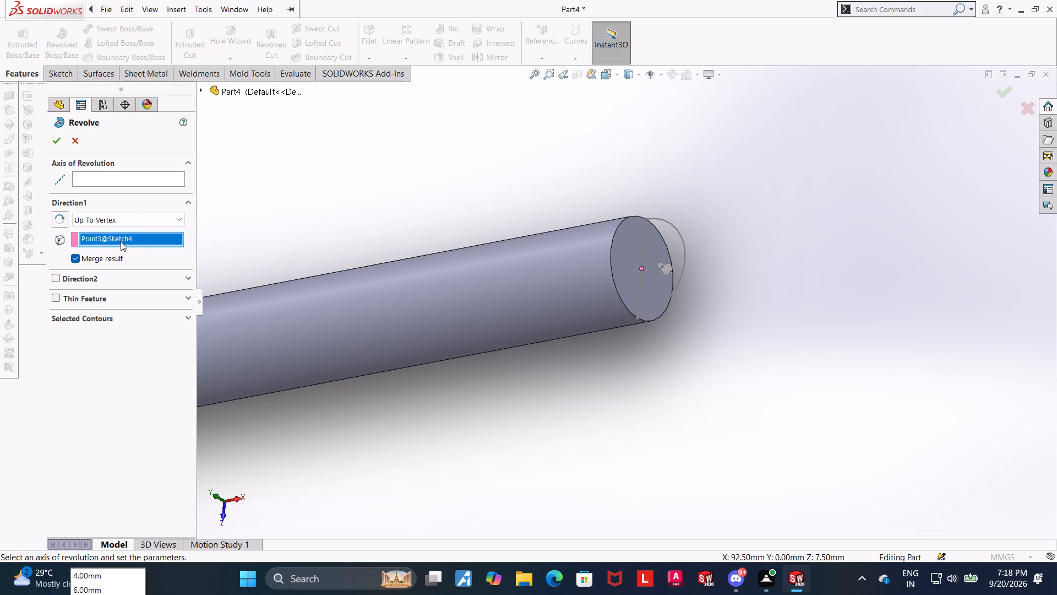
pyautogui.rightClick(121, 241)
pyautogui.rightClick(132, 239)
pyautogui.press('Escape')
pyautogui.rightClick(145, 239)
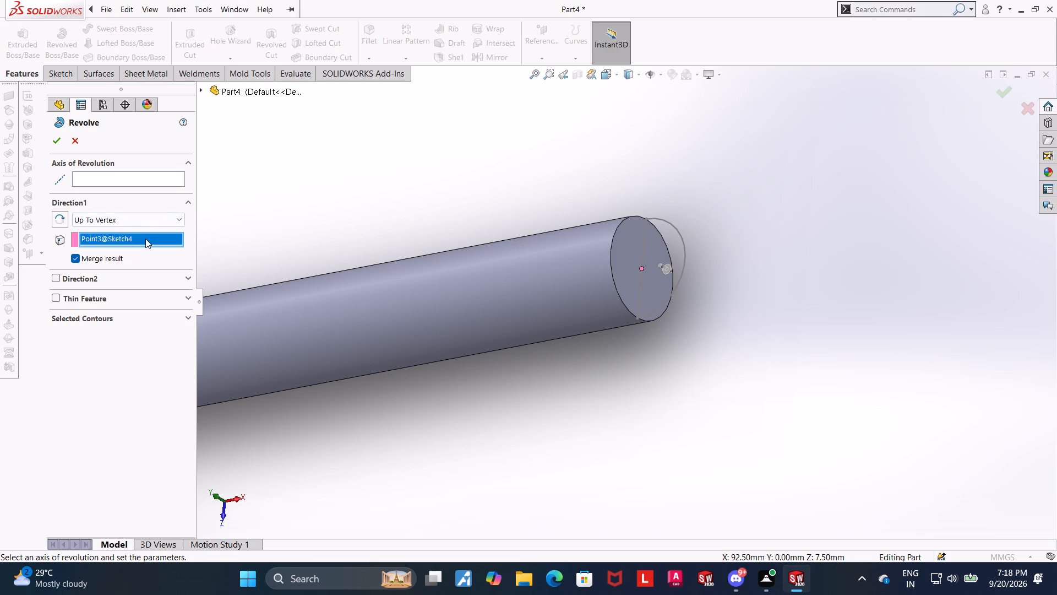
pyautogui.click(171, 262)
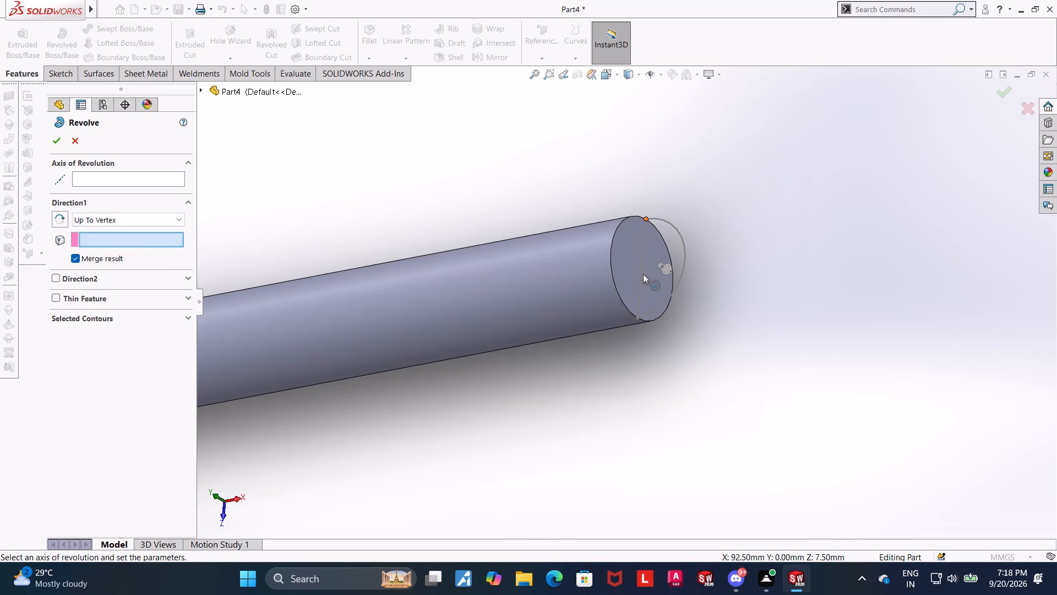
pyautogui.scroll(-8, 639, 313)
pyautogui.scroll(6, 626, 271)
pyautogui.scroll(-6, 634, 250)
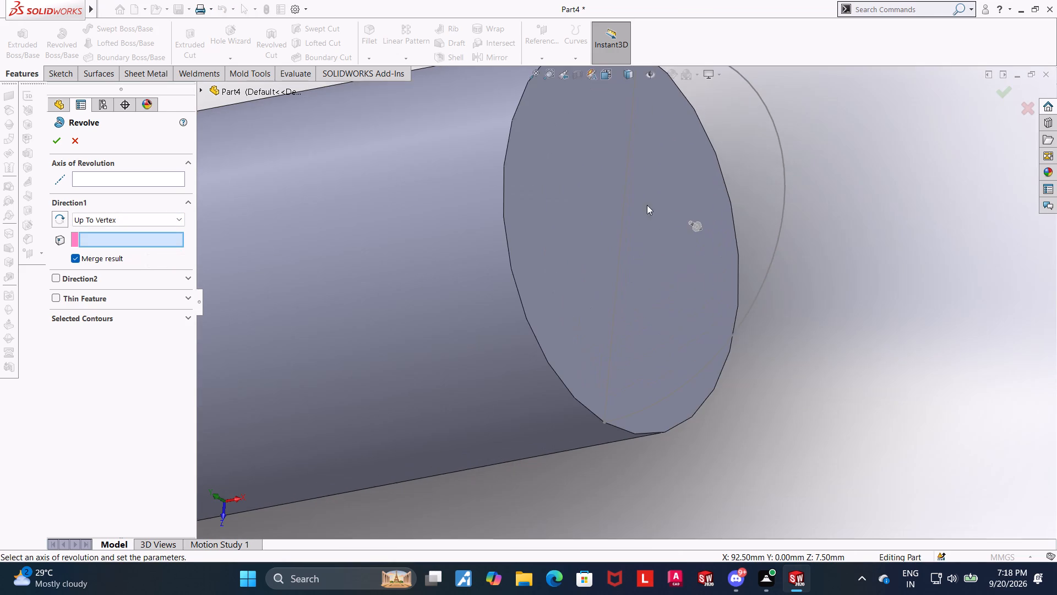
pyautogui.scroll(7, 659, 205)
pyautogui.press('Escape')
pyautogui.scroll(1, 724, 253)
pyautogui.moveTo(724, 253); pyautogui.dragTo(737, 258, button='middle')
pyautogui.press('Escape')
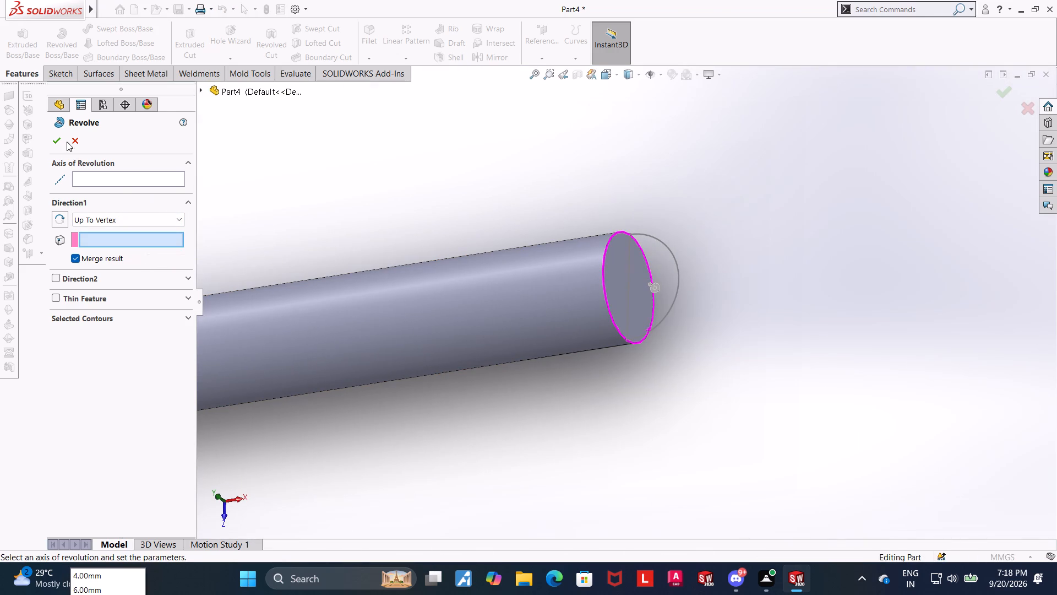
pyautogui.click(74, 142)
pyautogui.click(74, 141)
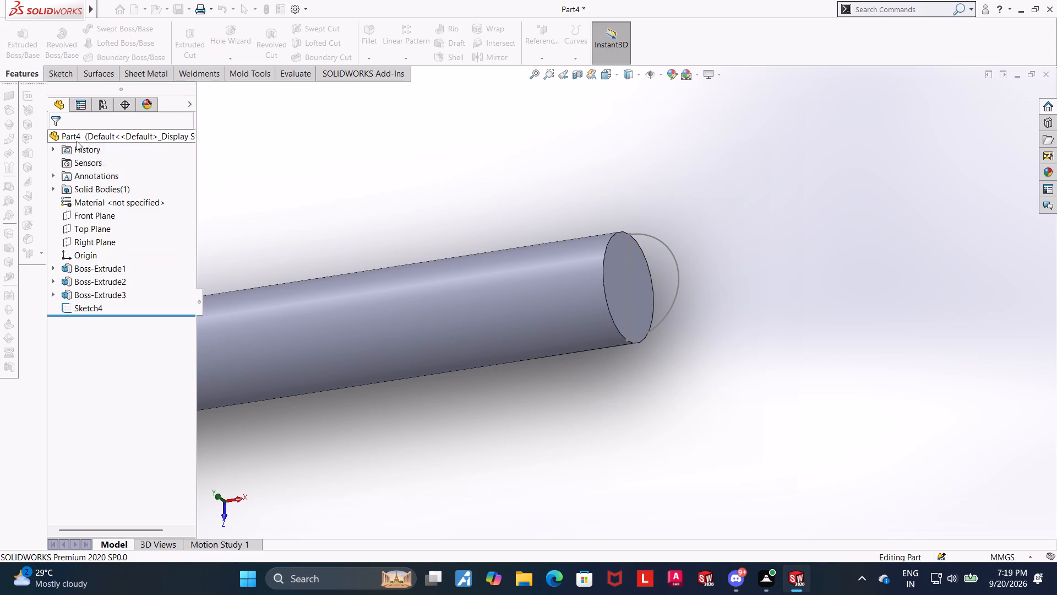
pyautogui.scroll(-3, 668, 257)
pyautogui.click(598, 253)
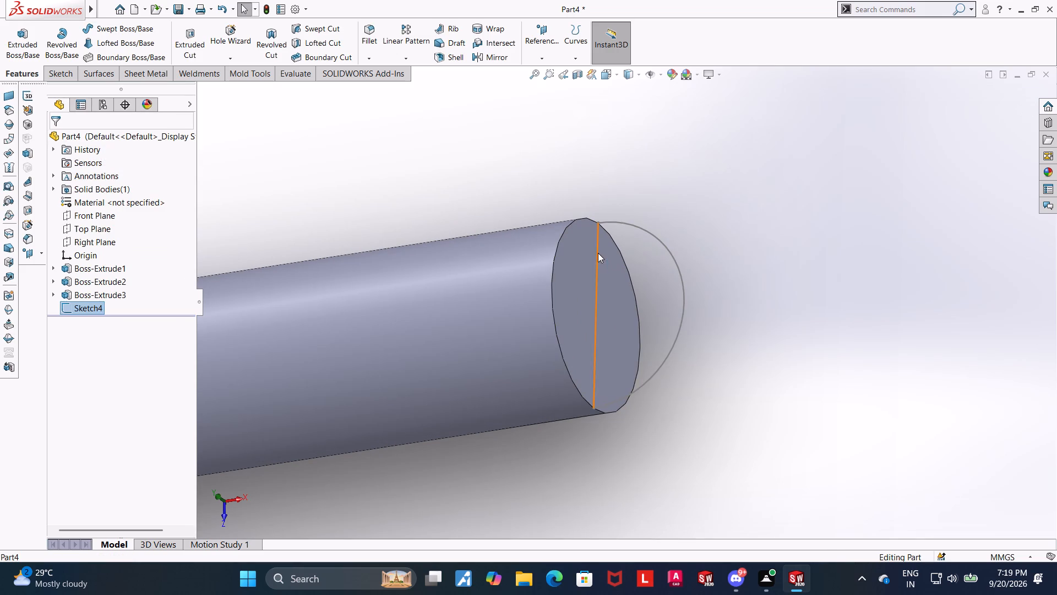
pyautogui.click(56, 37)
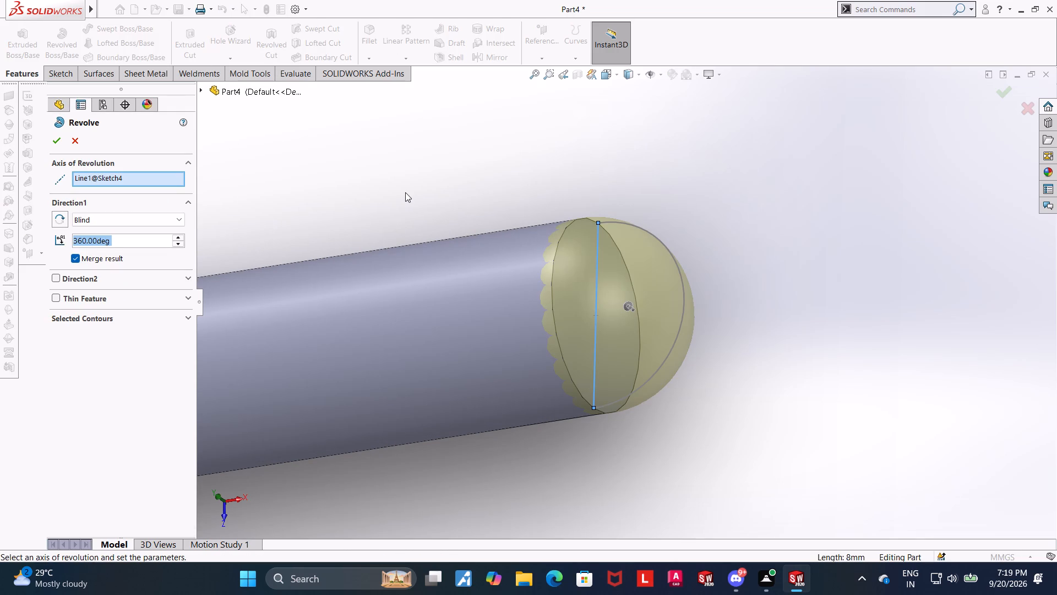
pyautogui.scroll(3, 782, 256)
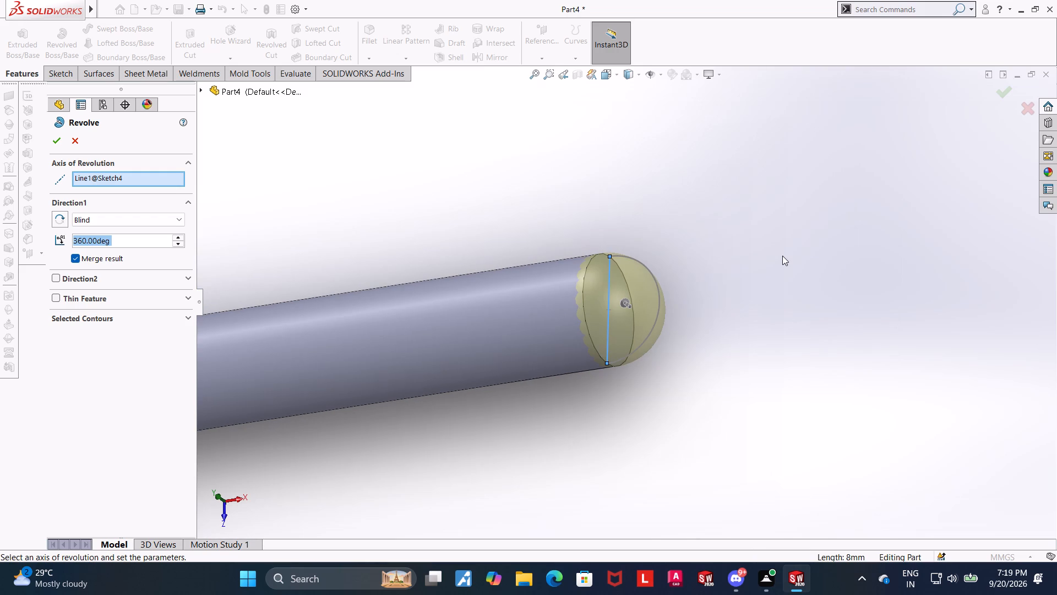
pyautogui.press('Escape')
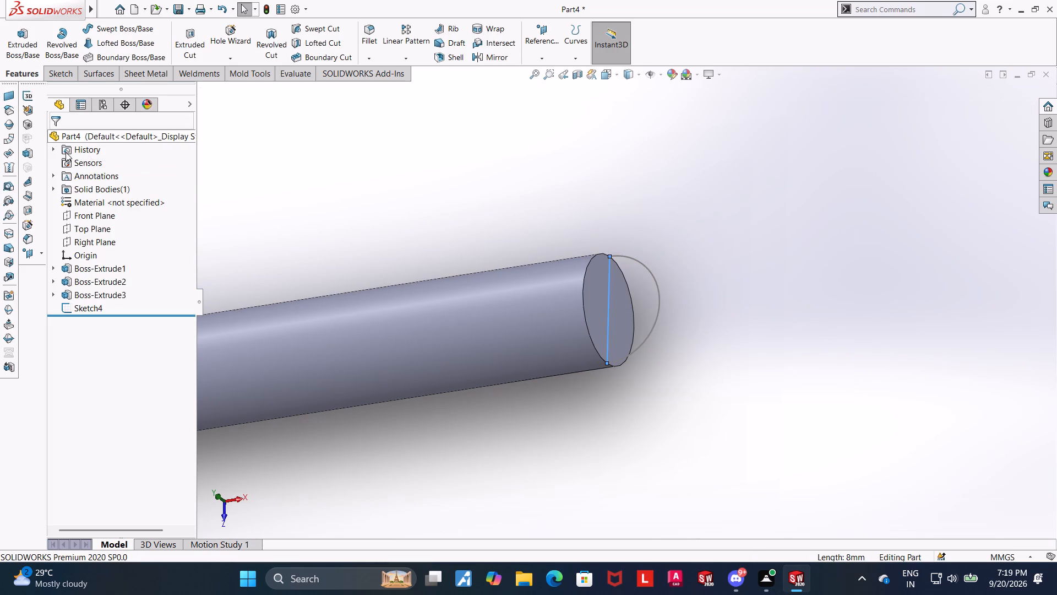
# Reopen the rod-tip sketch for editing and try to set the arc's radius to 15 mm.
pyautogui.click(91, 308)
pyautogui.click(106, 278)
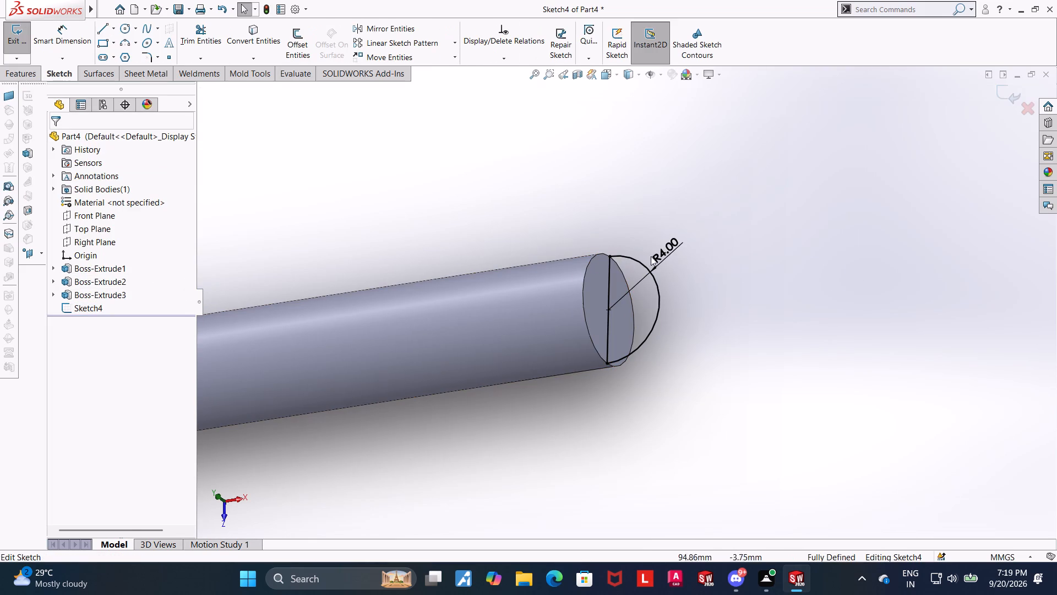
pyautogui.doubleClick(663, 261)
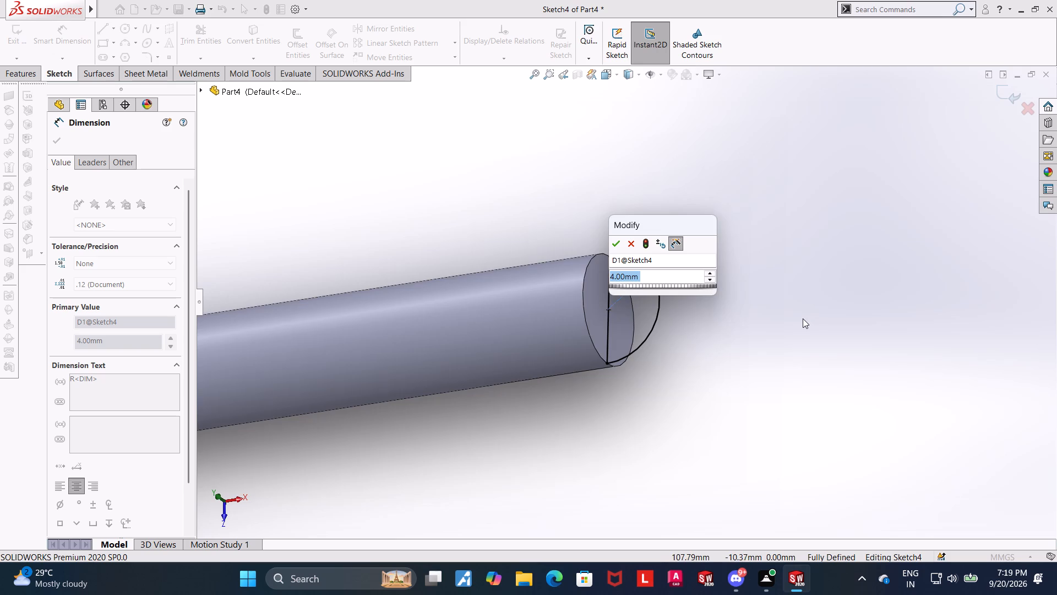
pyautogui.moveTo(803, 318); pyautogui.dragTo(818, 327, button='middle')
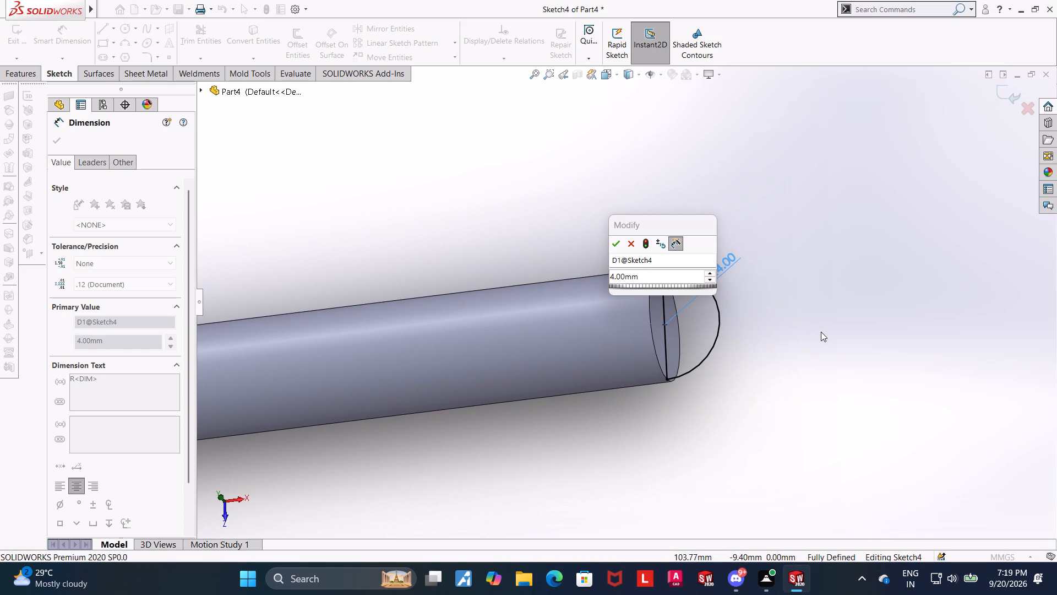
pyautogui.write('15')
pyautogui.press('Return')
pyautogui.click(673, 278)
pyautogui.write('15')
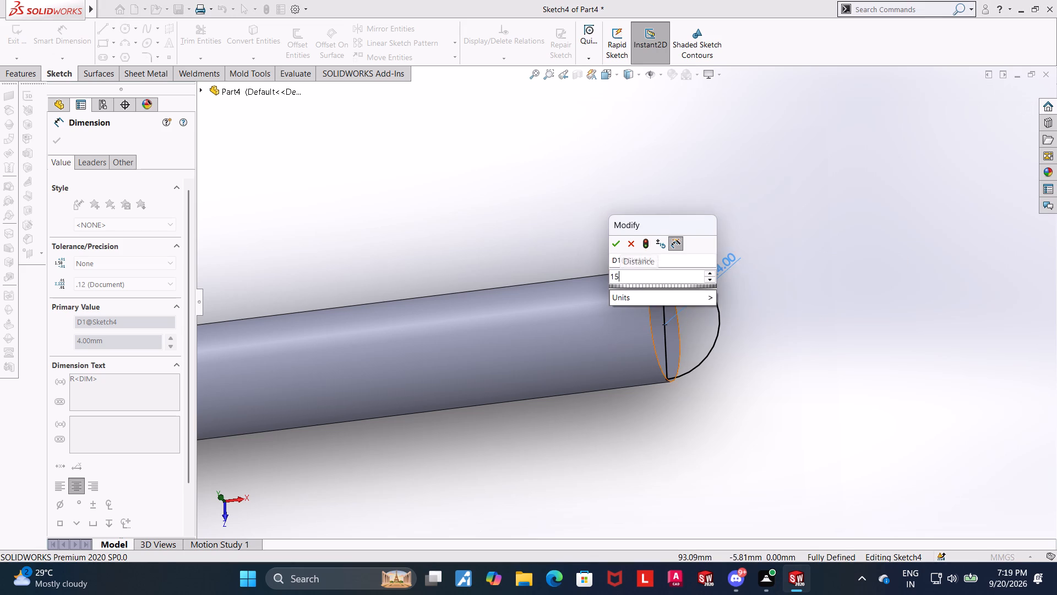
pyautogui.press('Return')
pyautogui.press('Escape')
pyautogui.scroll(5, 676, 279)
# Undo the rod-tip sketch's edits back through the radius dimension, closing line and arc, leaving the sketch empty.
pyautogui.hotkey('ctrl', 'z')
pyautogui.hotkey('ctrl', 'z')
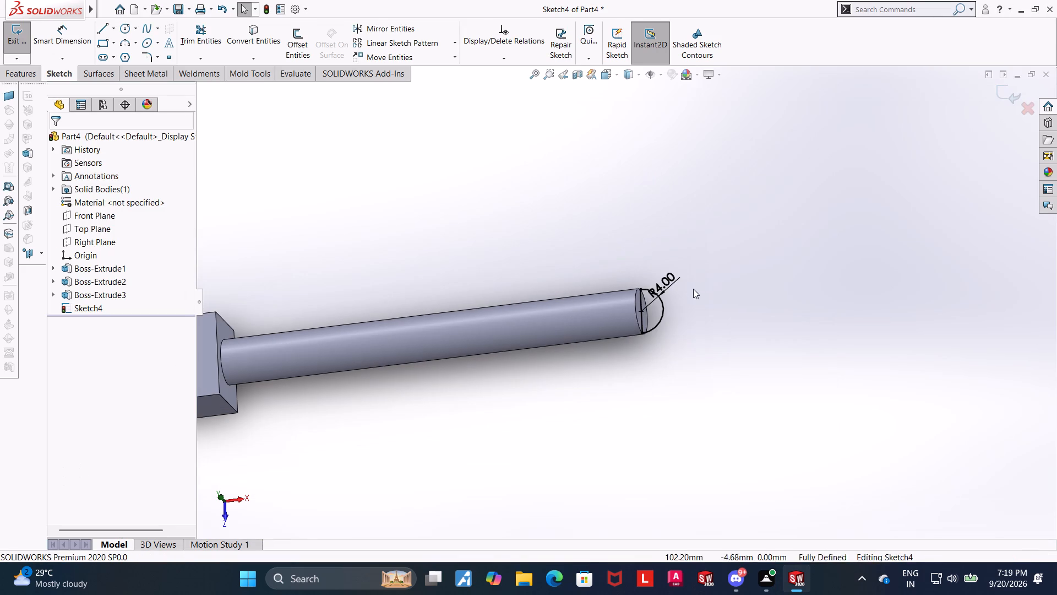
pyautogui.hotkey('ctrl', 'z')
pyautogui.scroll(1, 727, 310)
pyautogui.moveTo(719, 312); pyautogui.dragTo(777, 342, button='middle')
pyautogui.hotkey('ctrl', 'z')
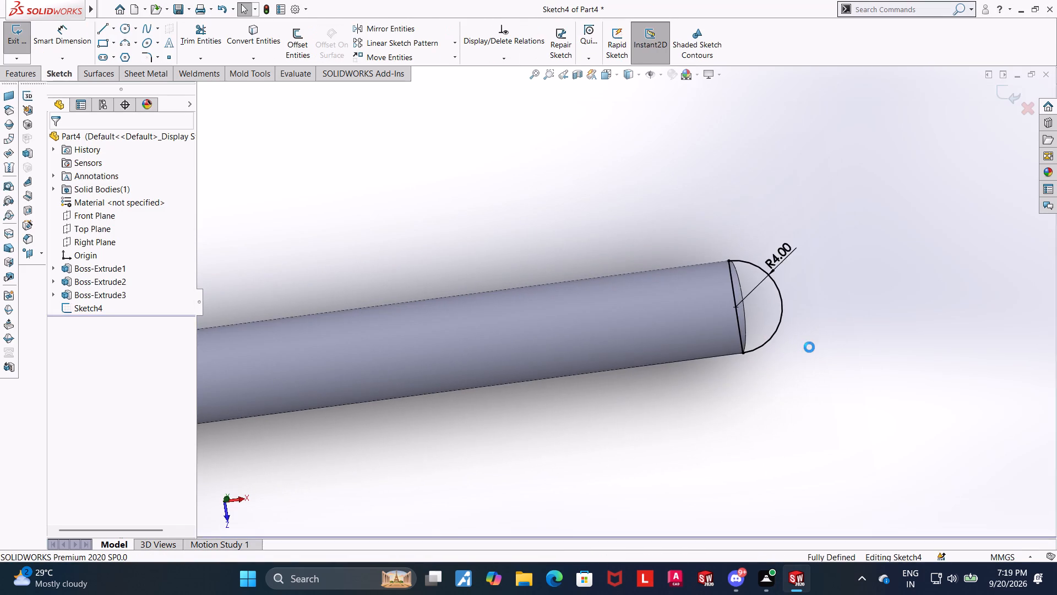
pyautogui.hotkey('ctrl', 'z')
pyautogui.hotkey('ctrl', 'z')
pyautogui.hotkey('ctrl', 'z')
pyautogui.hotkey('ctrl', 'z')
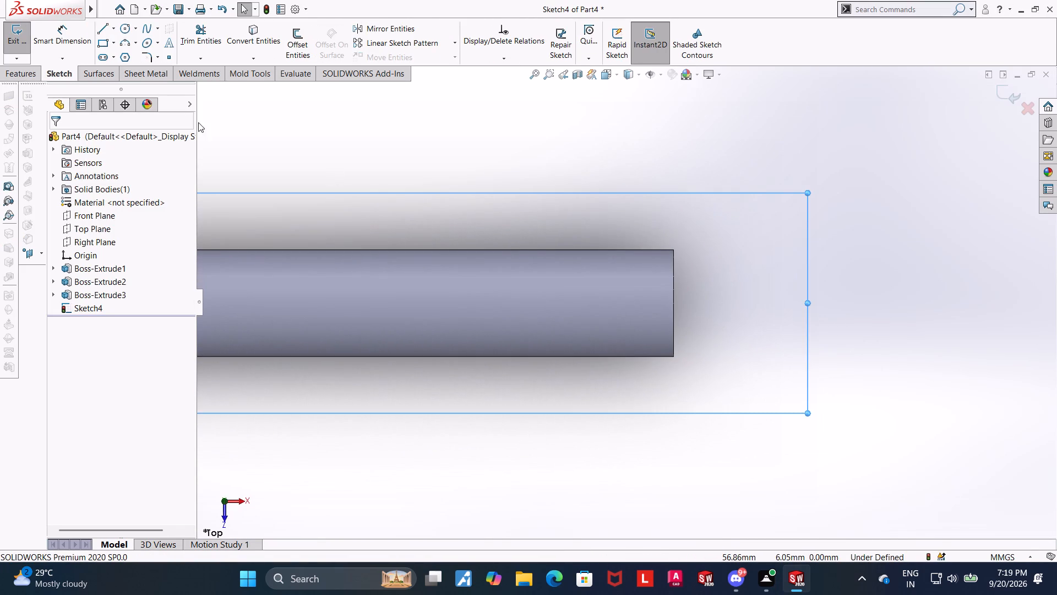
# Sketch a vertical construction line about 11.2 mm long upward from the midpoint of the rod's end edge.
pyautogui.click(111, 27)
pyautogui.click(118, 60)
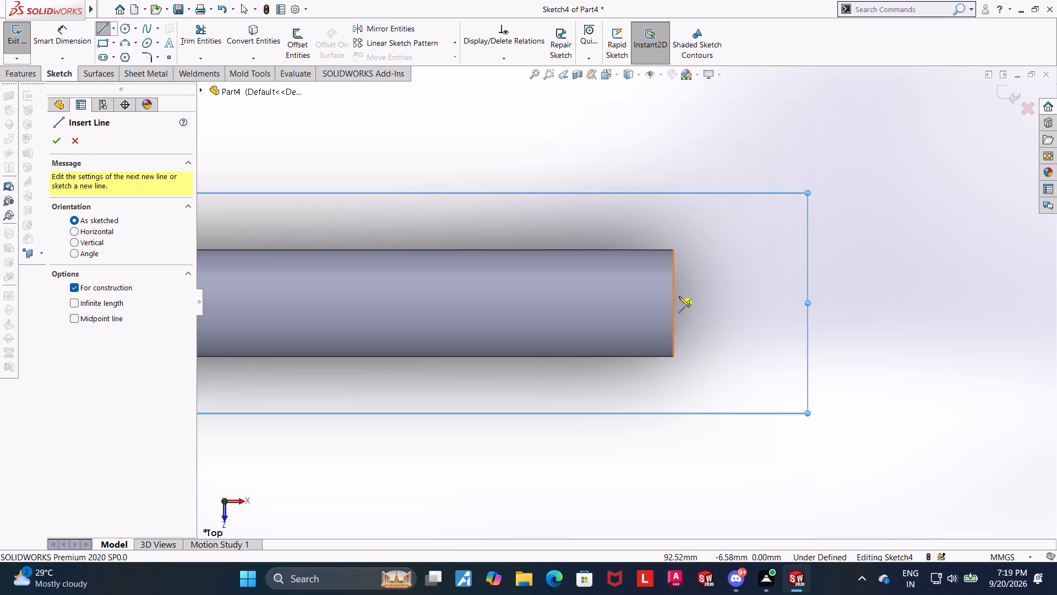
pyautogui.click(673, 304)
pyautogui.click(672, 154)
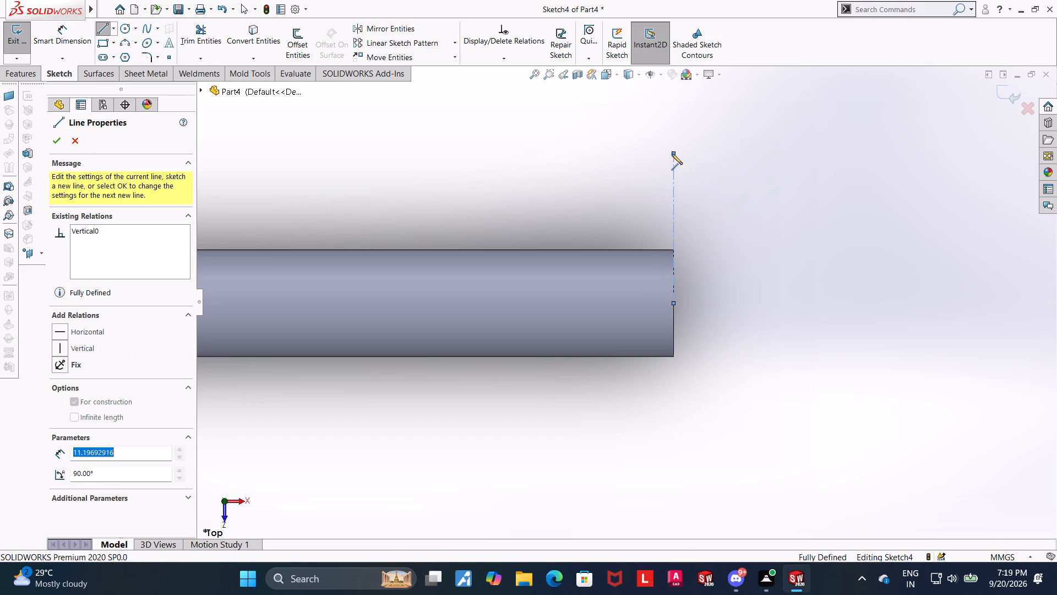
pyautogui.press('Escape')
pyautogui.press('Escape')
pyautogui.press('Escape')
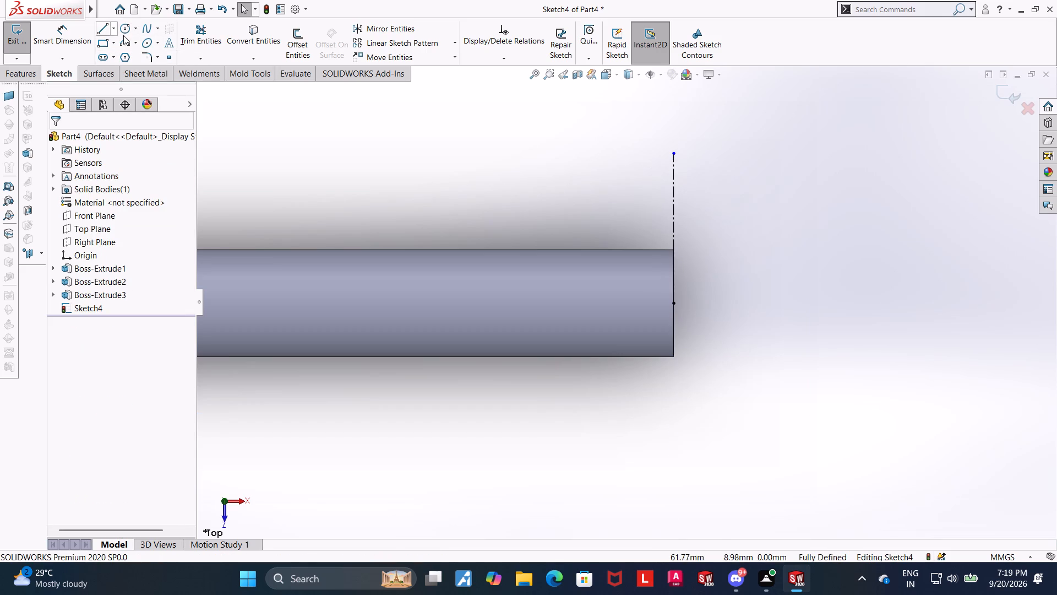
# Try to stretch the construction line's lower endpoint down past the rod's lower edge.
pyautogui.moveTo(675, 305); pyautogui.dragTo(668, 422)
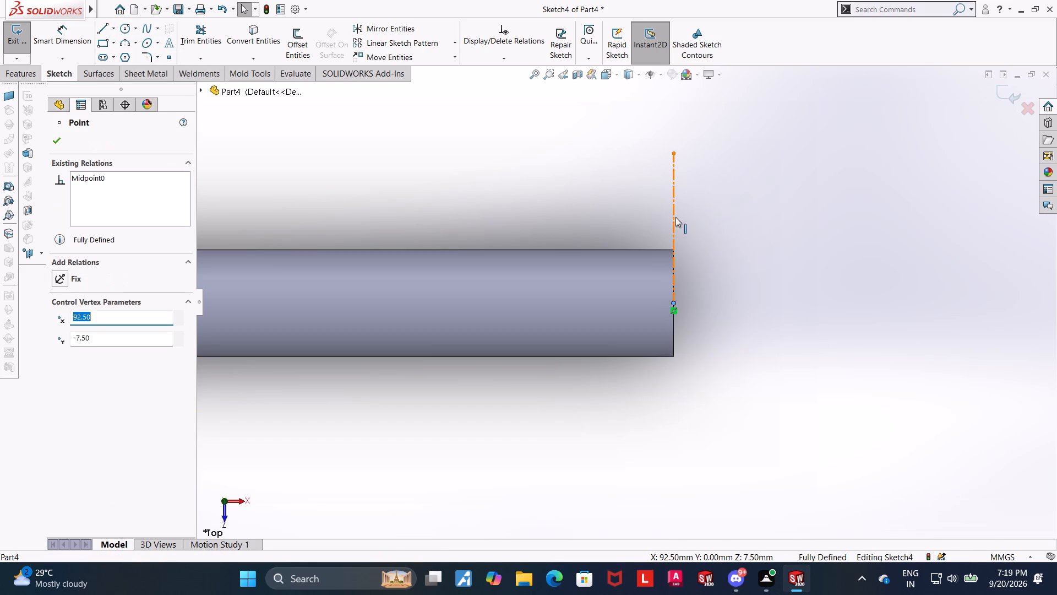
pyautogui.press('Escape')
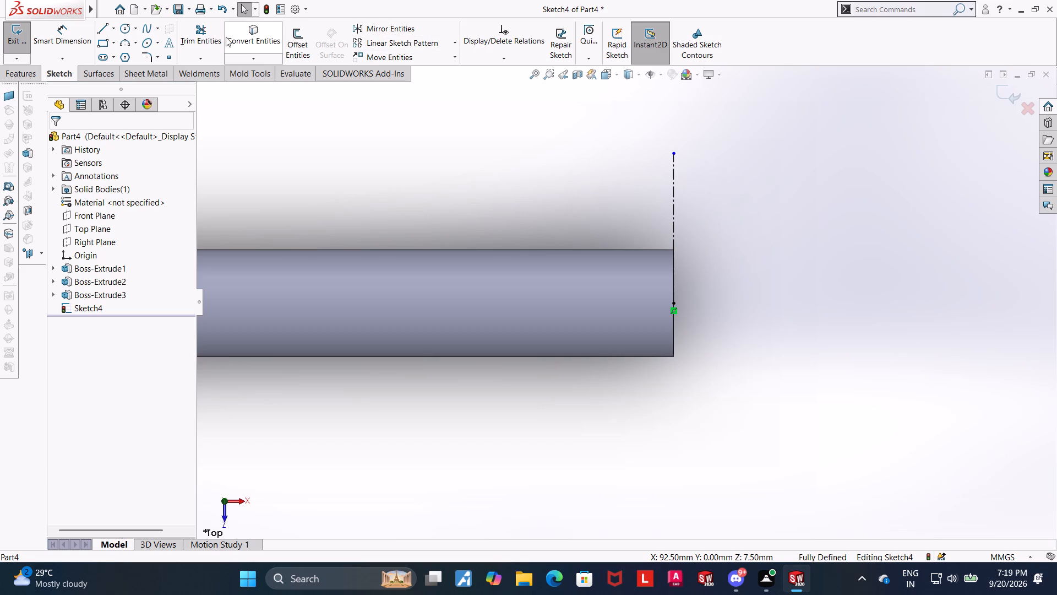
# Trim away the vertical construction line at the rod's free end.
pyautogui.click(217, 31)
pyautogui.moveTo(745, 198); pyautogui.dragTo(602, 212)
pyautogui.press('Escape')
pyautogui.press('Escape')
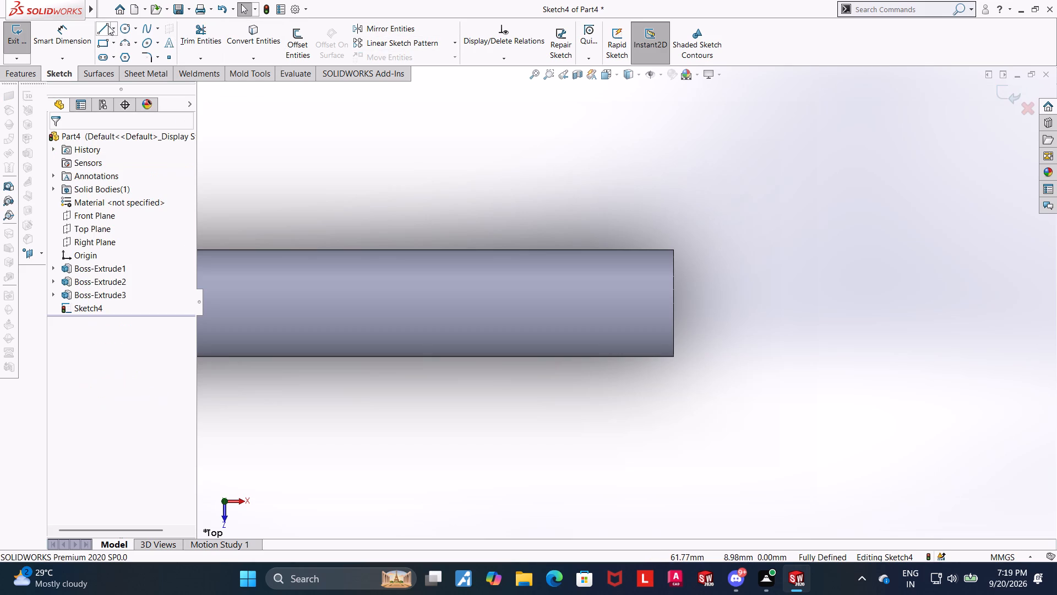
# Begin a solid sketch line at the upper corner of the rod's free end.
pyautogui.click(105, 26)
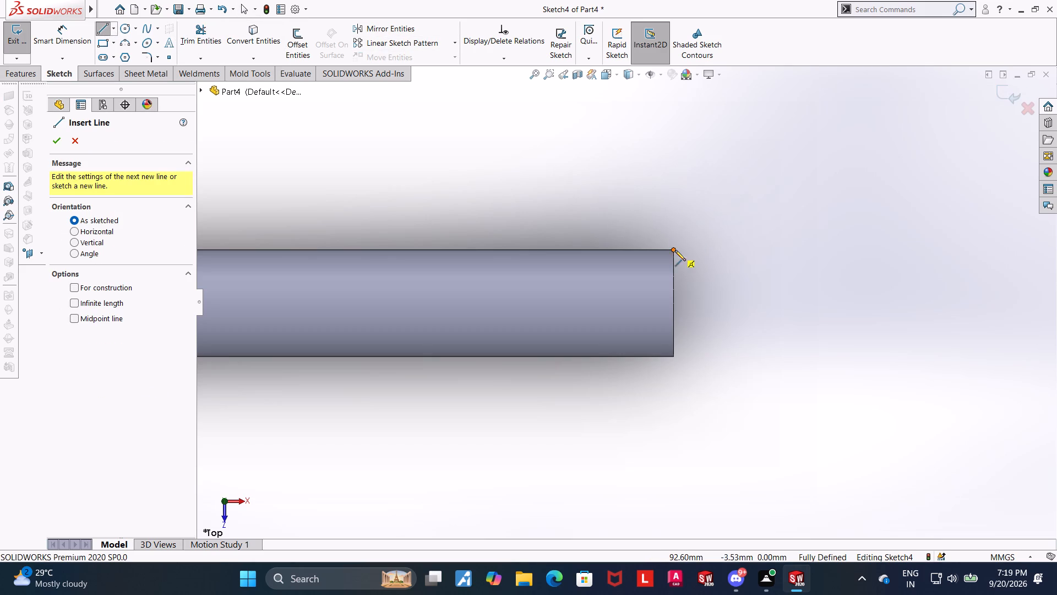
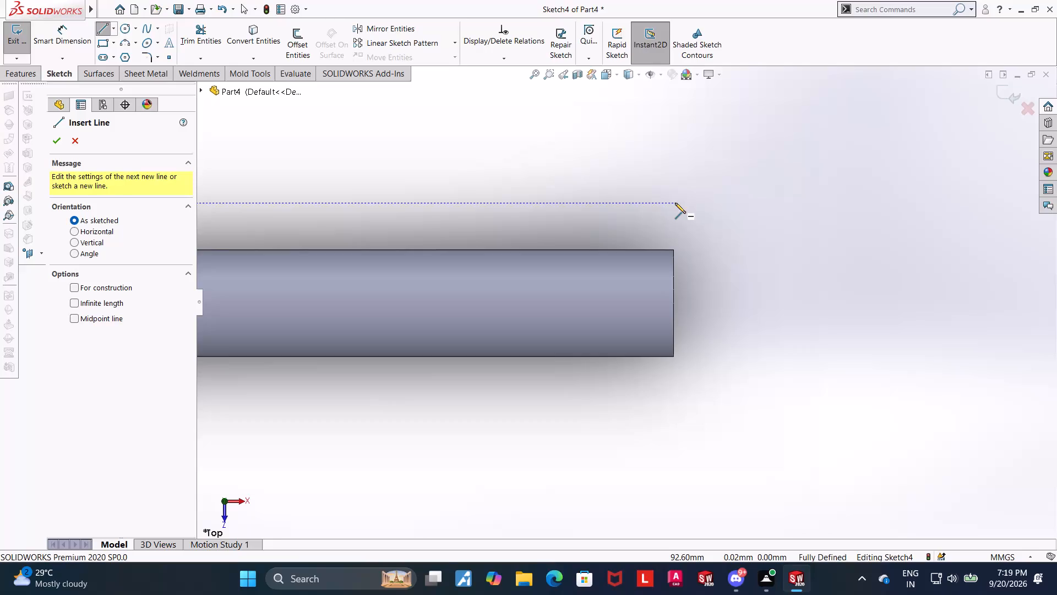
# Sketch a vertical construction line about 18.2 mm long across the rod's free end, extending beyond both rod edges.
pyautogui.press('Escape')
pyautogui.click(115, 29)
pyautogui.click(117, 57)
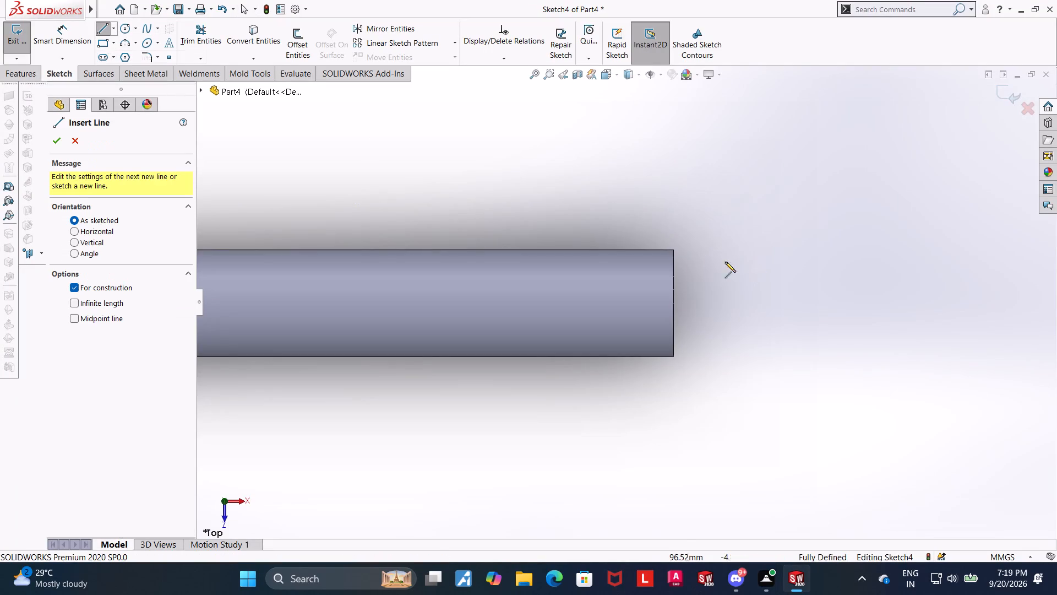
pyautogui.click(674, 203)
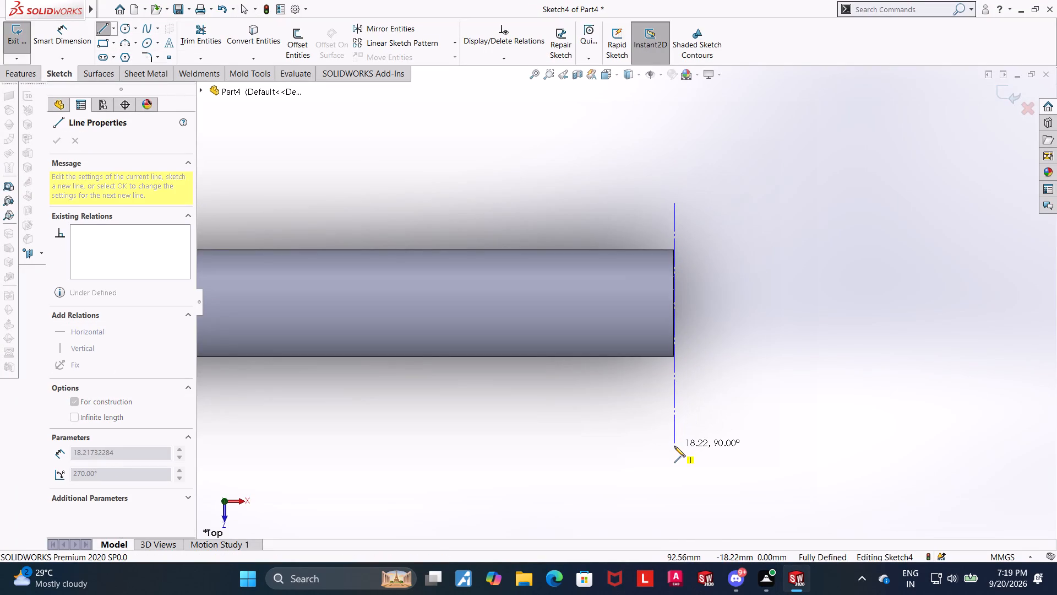
pyautogui.click(674, 446)
pyautogui.press('Escape')
pyautogui.press('Escape')
pyautogui.press('Escape')
# Make the vertical construction line collinear with the rod's end edge.
pyautogui.scroll(-6, 681, 320)
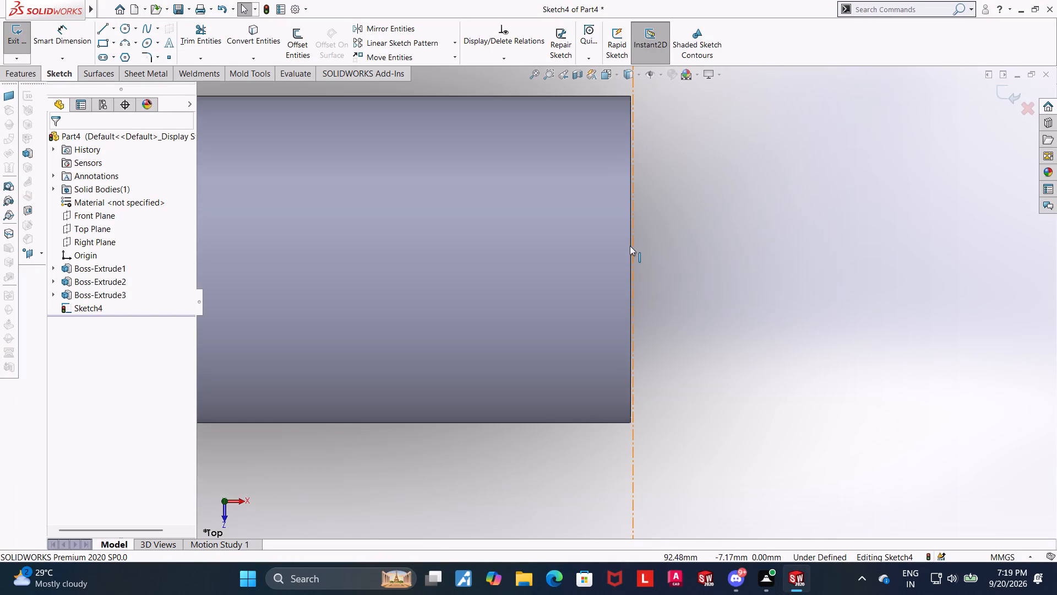
pyautogui.click(629, 207)
pyautogui.keyDown('ctrl'); pyautogui.click(633, 212); pyautogui.keyUp('ctrl')
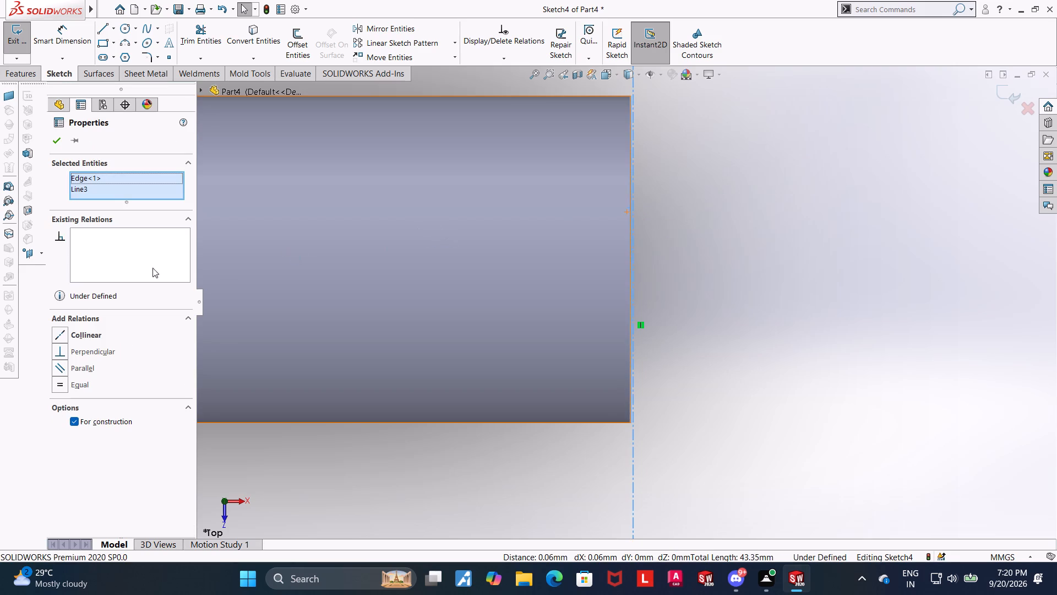
pyautogui.click(56, 332)
pyautogui.click(50, 145)
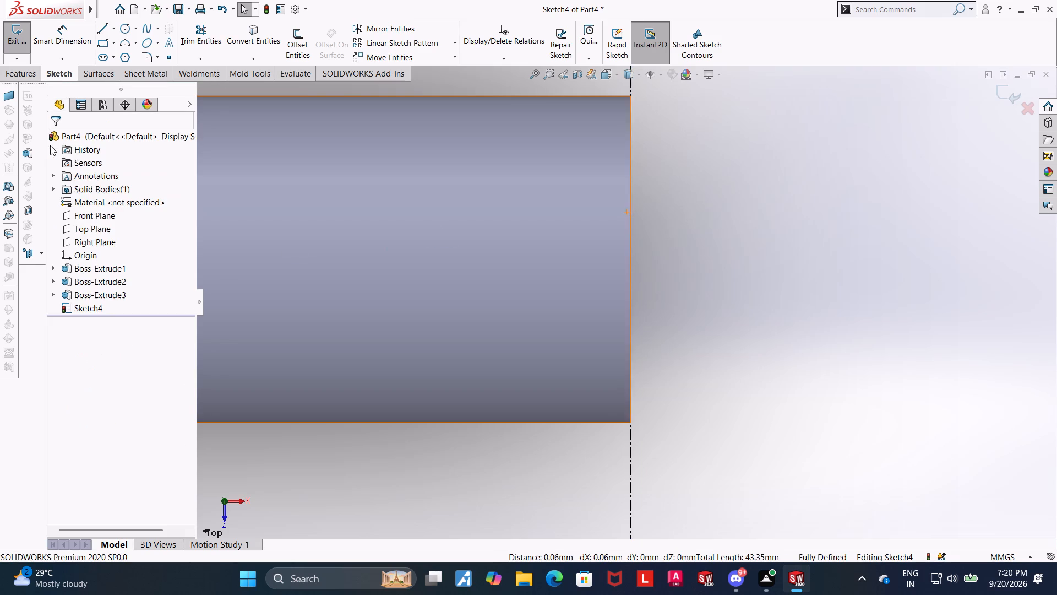
pyautogui.scroll(5, 821, 276)
pyautogui.press('Escape')
pyautogui.press('Escape')
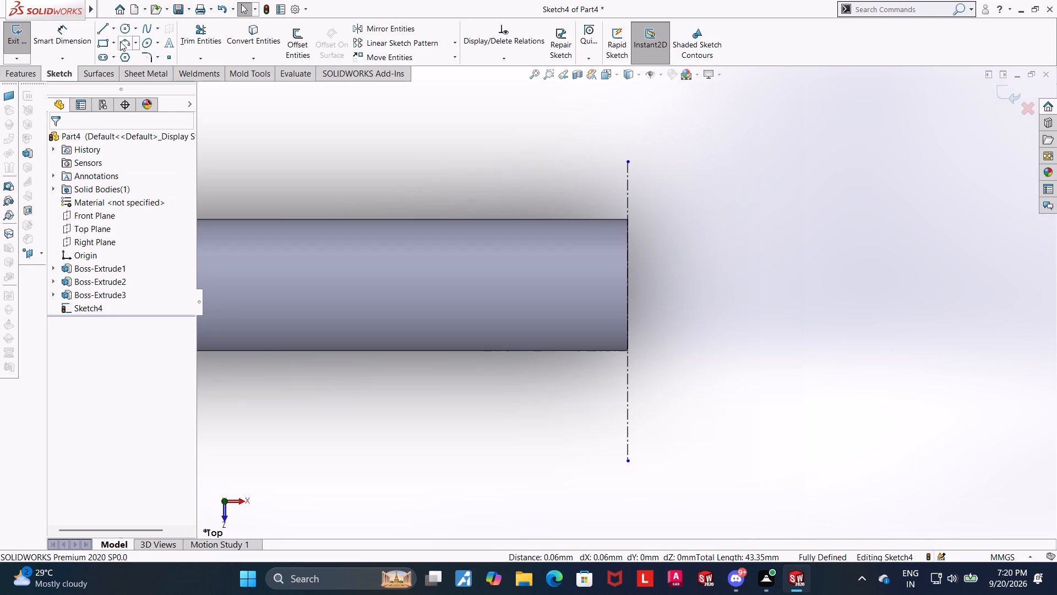
# Sketch a three-point semicircular arc bulging outward from the rod's free end, with its endpoints on the construction line about 12.9 mm apart.
pyautogui.click(120, 41)
pyautogui.click(628, 180)
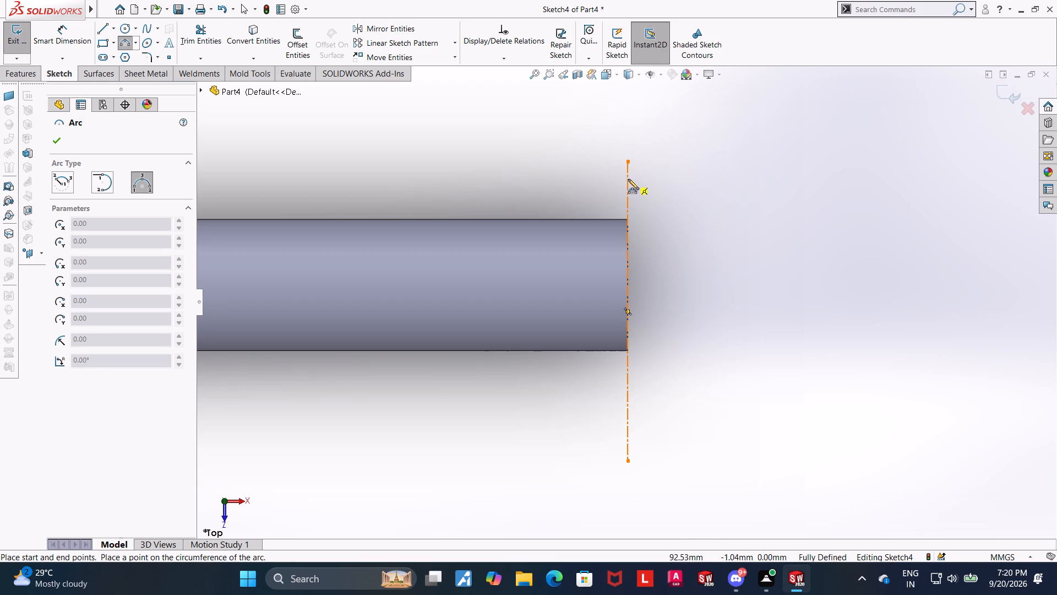
pyautogui.click(628, 391)
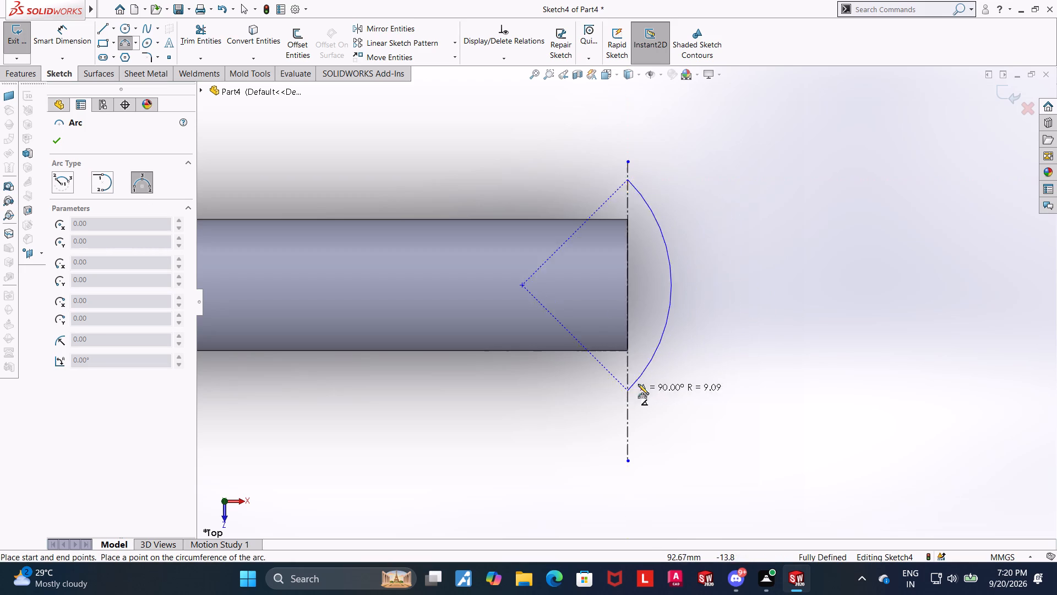
pyautogui.click(715, 344)
pyautogui.press('Escape')
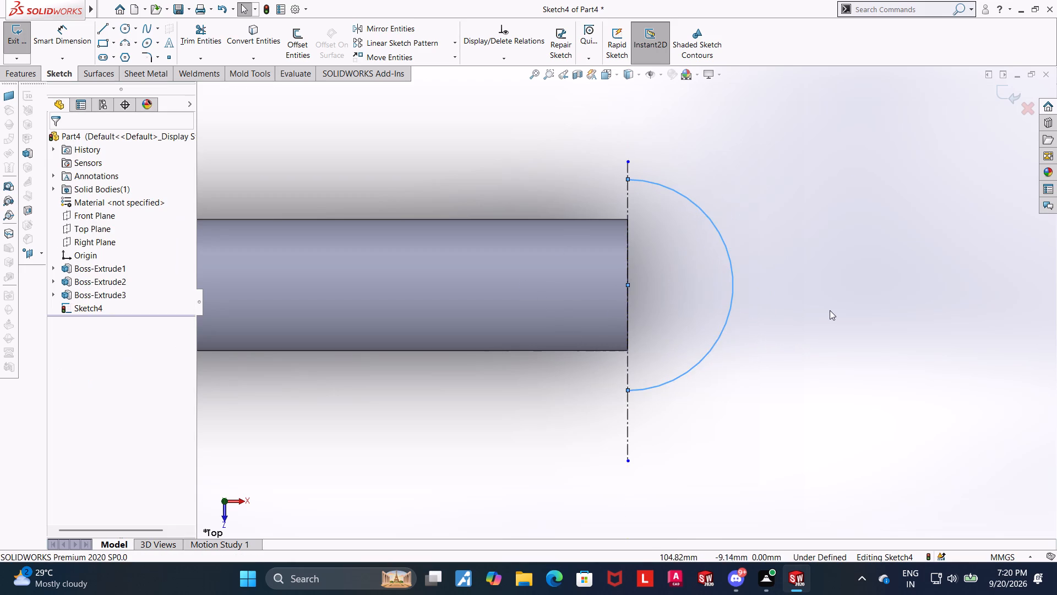
pyautogui.press('Escape')
pyautogui.press('Escape')
# Dimension the vertical distance between the arc's two endpoints as 30 mm.
pyautogui.click(64, 31)
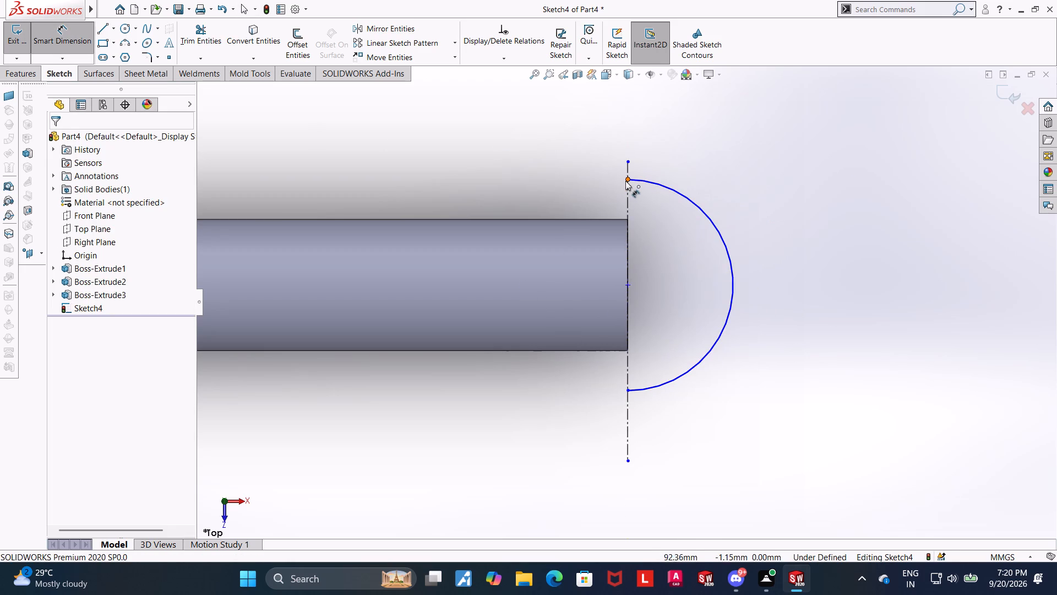
pyautogui.click(625, 181)
pyautogui.keyDown('ctrl'); pyautogui.click(627, 391); pyautogui.keyUp('ctrl')
pyautogui.click(542, 364)
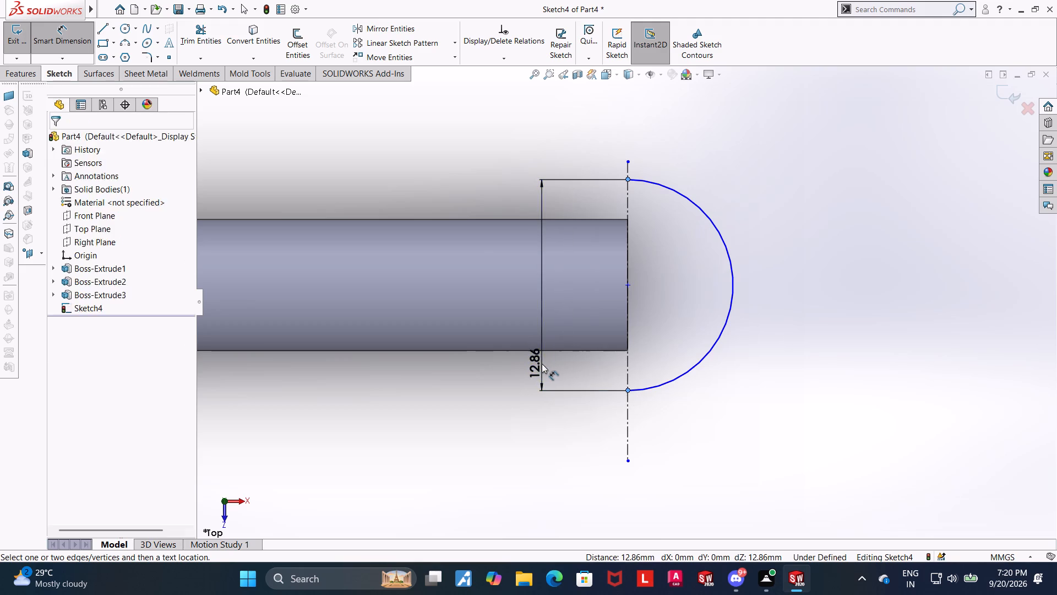
pyautogui.press('1')
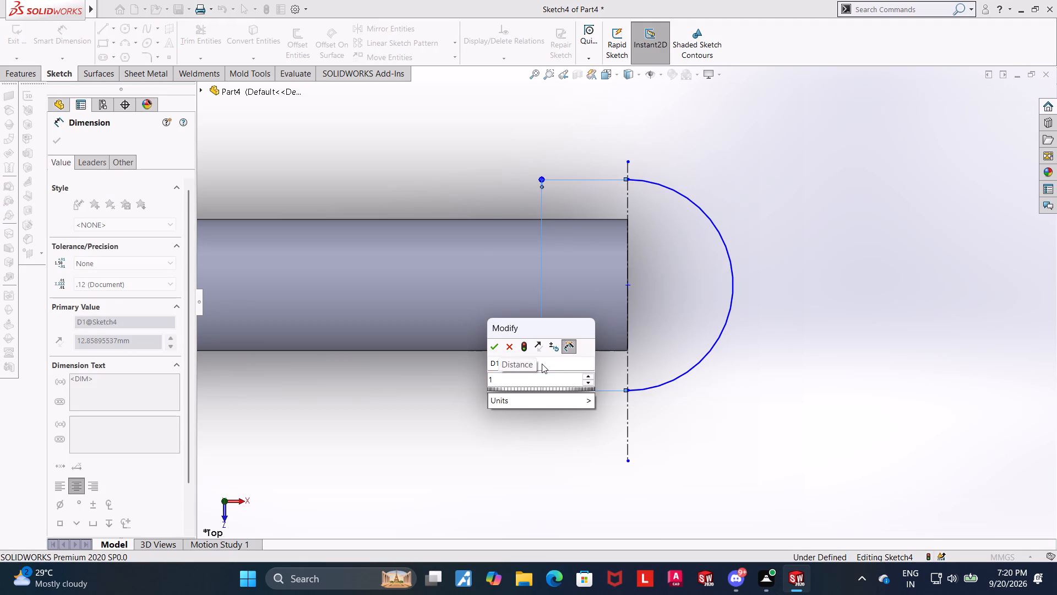
pyautogui.press('BackSpace')
pyautogui.write('30')
pyautogui.press('Return')
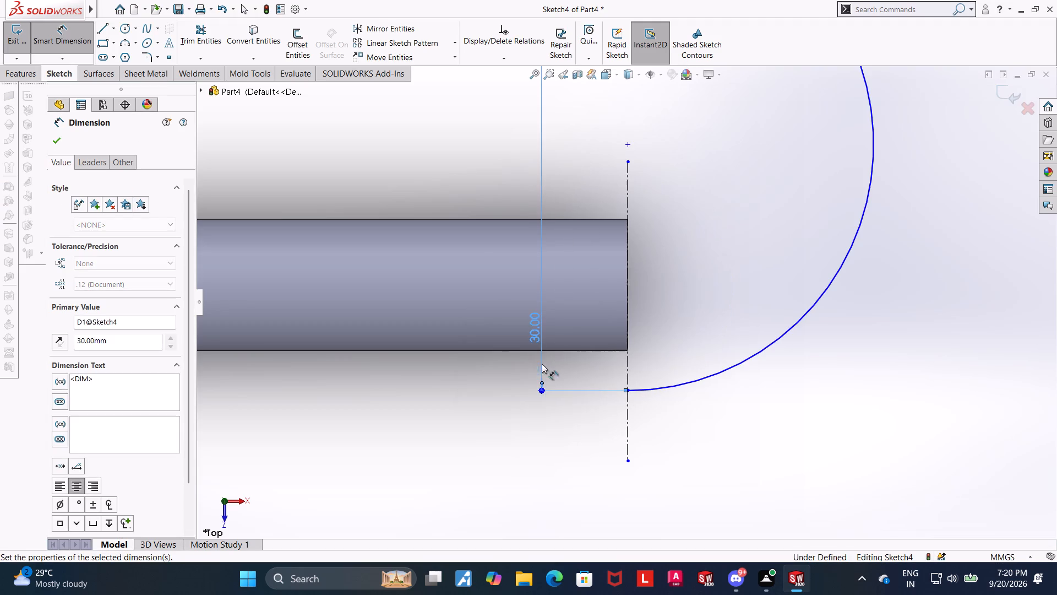
pyautogui.press('Escape')
# Add a horizontal relation between the arc's centre and the midpoint of the rod's edge at the block.
pyautogui.scroll(8, 542, 364)
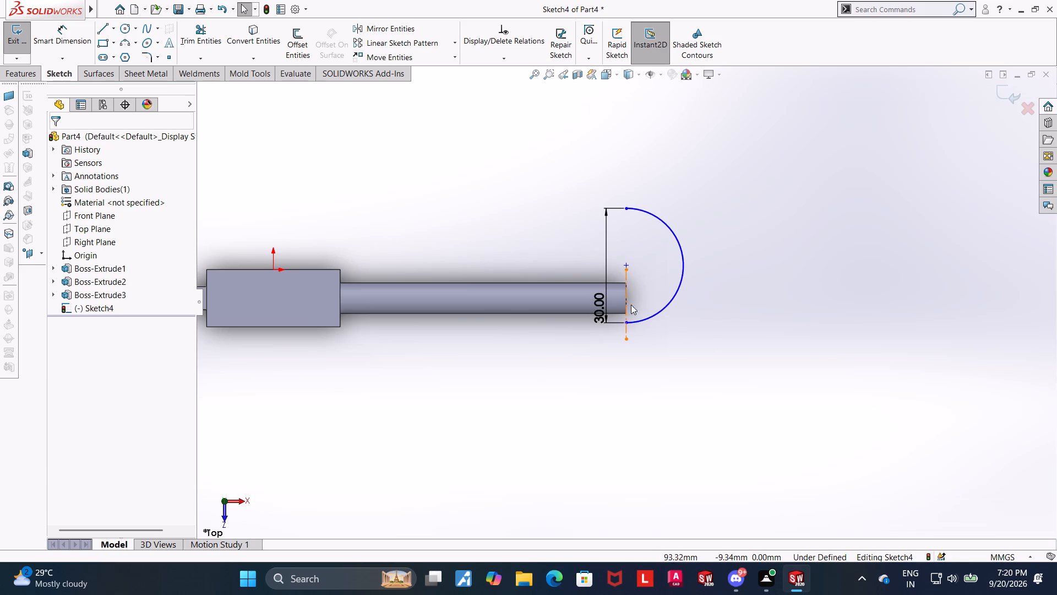
pyautogui.scroll(-4, 633, 305)
pyautogui.press('Escape')
pyautogui.press('Escape')
pyautogui.scroll(-3, 626, 234)
pyautogui.click(604, 222)
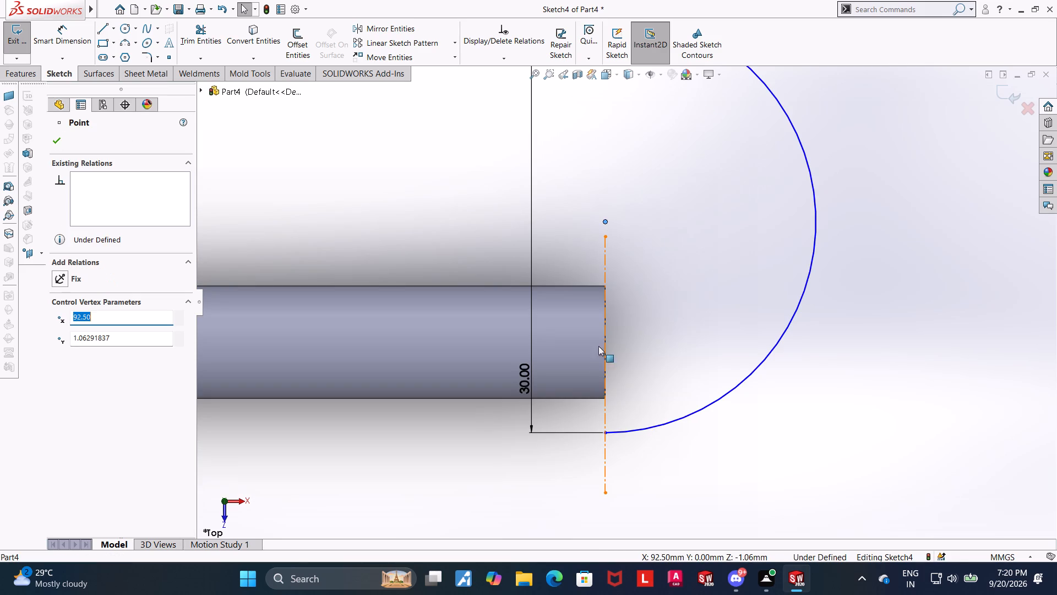
pyautogui.scroll(-3, 604, 345)
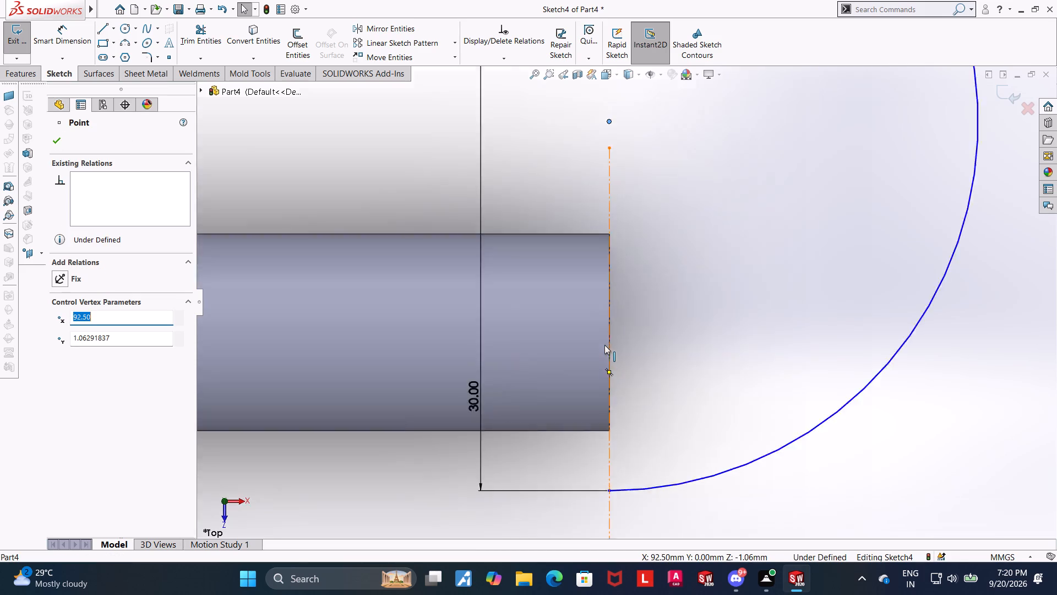
pyautogui.scroll(-3, 604, 345)
pyautogui.scroll(8, 618, 329)
pyautogui.scroll(7, 428, 326)
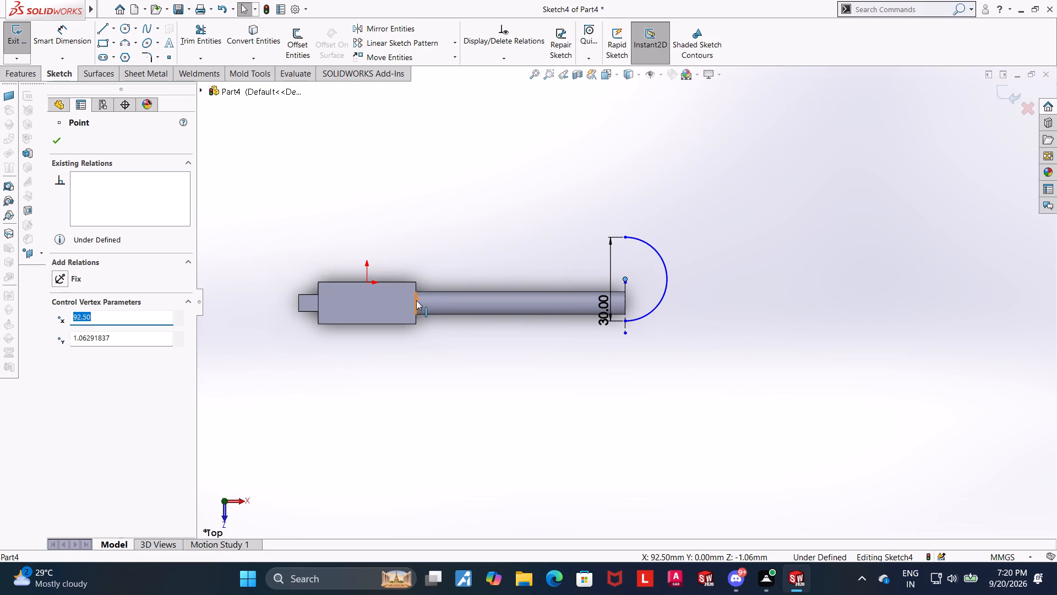
pyautogui.click(415, 302)
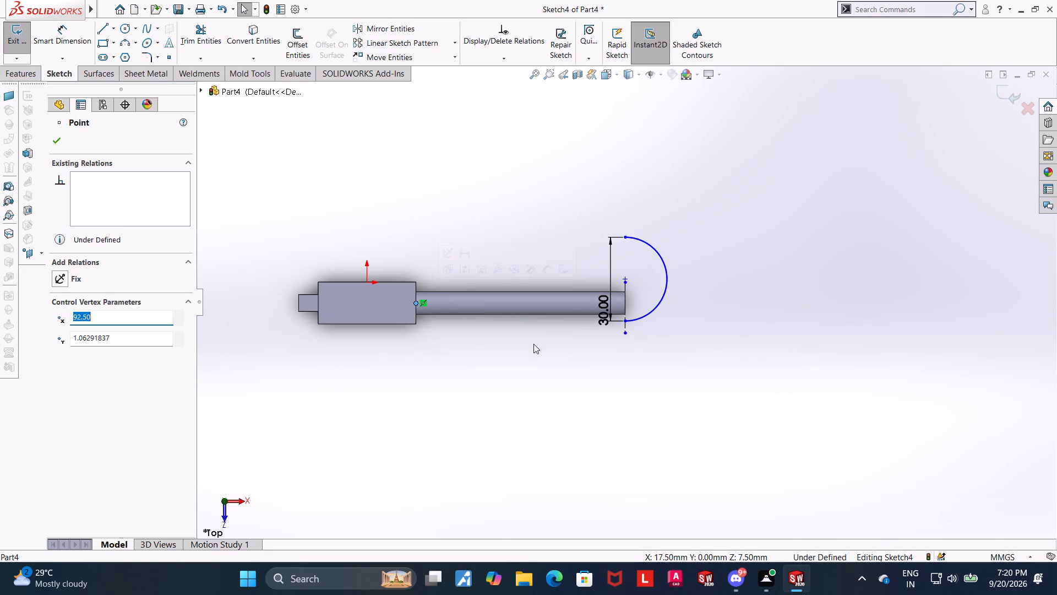
pyautogui.keyDown('ctrl'); pyautogui.click(625, 278); pyautogui.keyUp('ctrl')
pyautogui.click(63, 339)
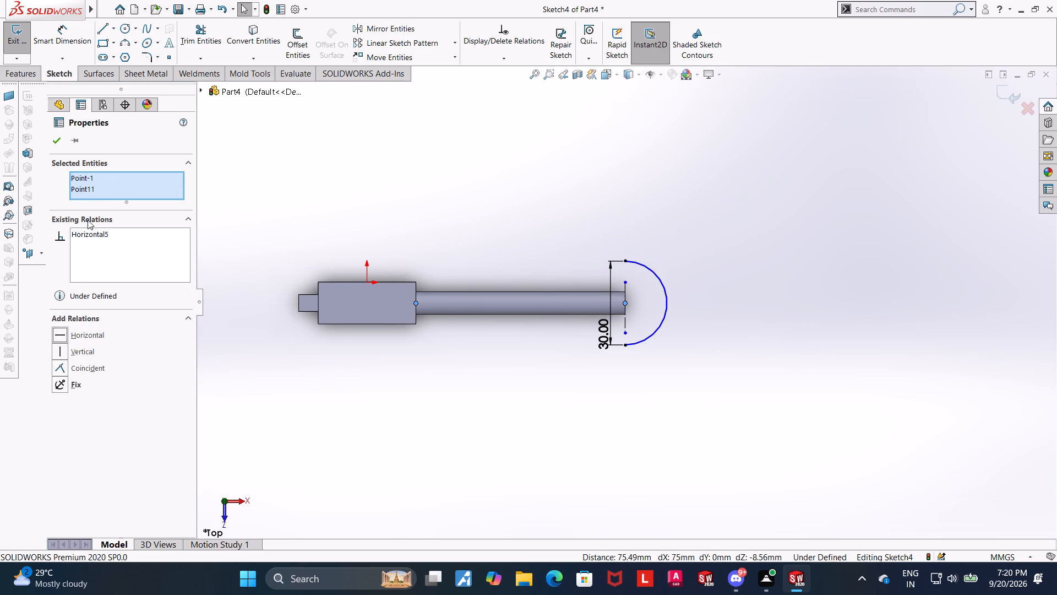
pyautogui.click(58, 148)
# Close the semicircle with a straight vertical line joining the arc's upper and lower endpoints.
pyautogui.scroll(-3, 869, 313)
pyautogui.scroll(1, 492, 327)
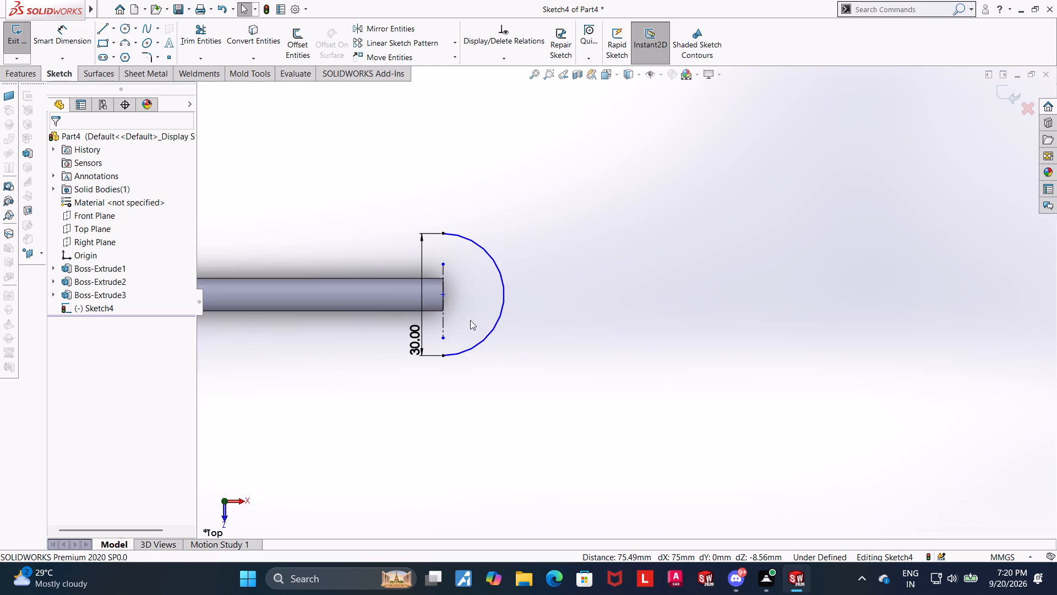
pyautogui.scroll(-2, 445, 279)
pyautogui.press('Escape')
pyautogui.click(107, 28)
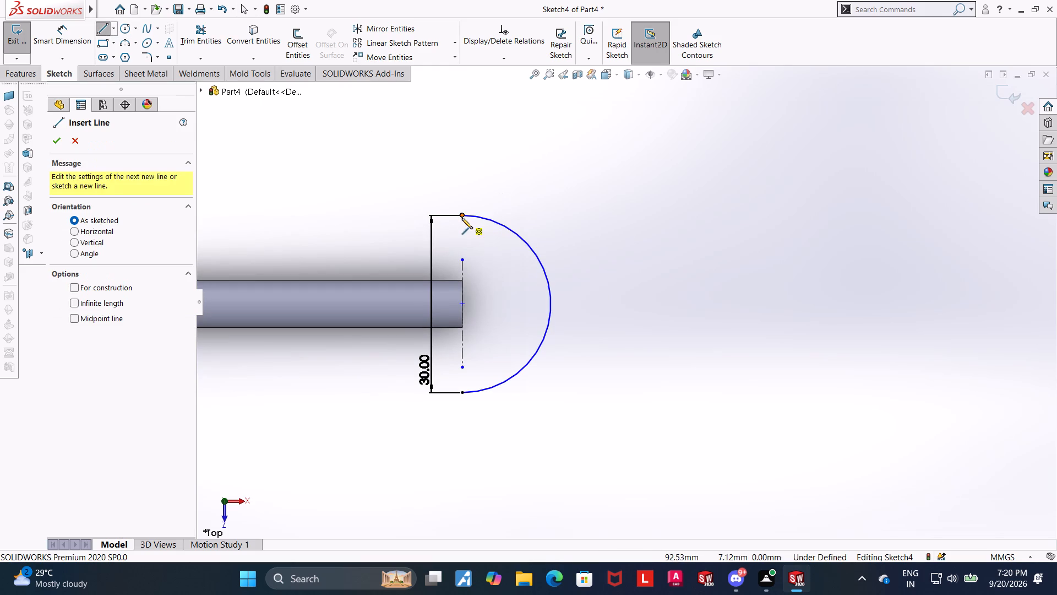
pyautogui.click(462, 218)
pyautogui.click(462, 391)
pyautogui.press('Escape')
pyautogui.press('Escape')
pyautogui.press('Escape')
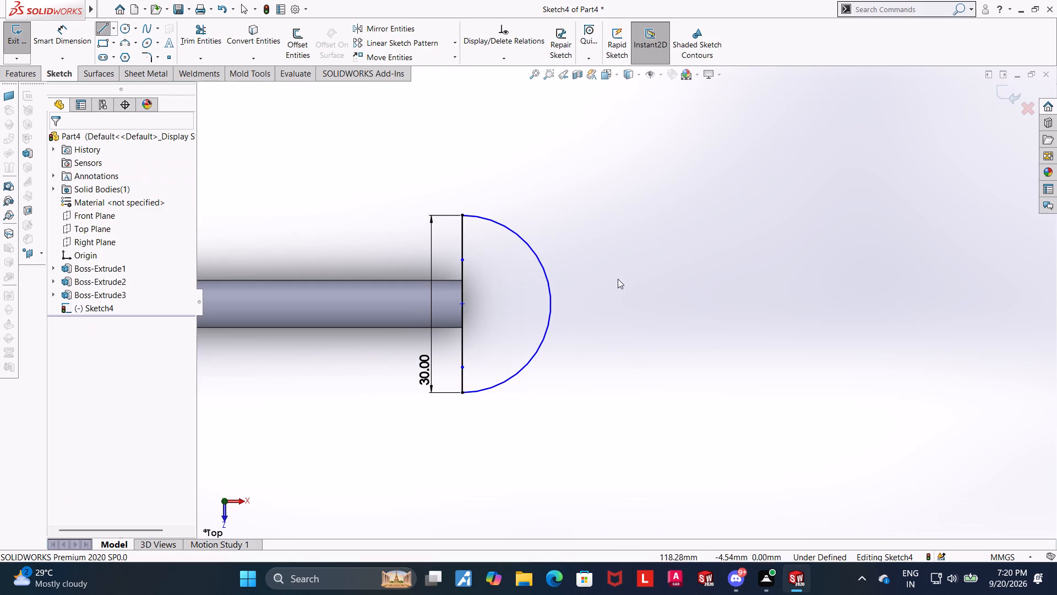
pyautogui.press('Escape')
# Dimension the arc's radius and exit the semicircle sketch.
pyautogui.click(70, 34)
pyautogui.click(534, 255)
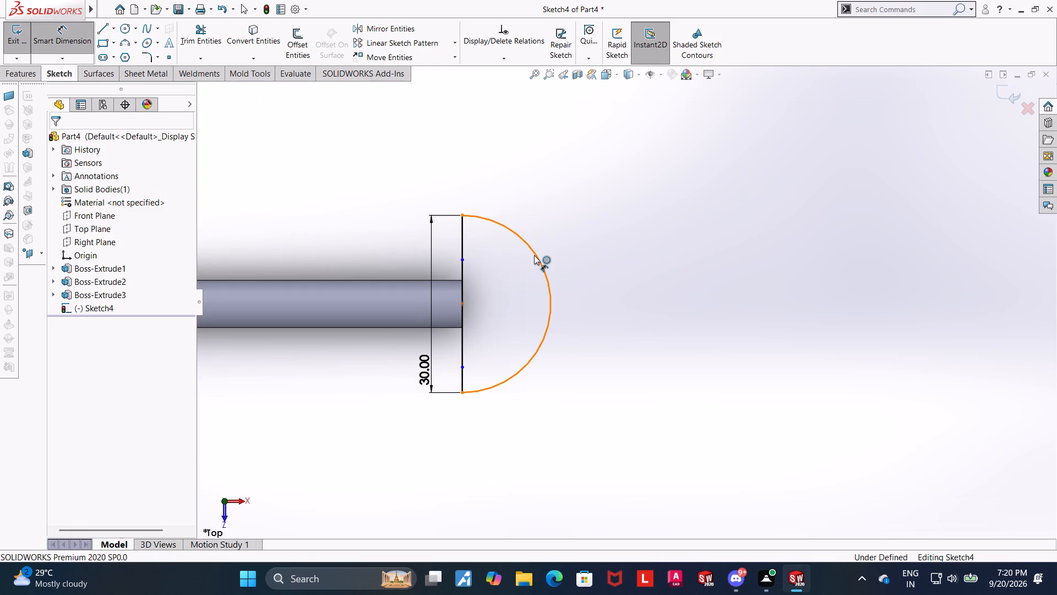
pyautogui.click(572, 233)
pyautogui.click(525, 222)
pyautogui.click(662, 321)
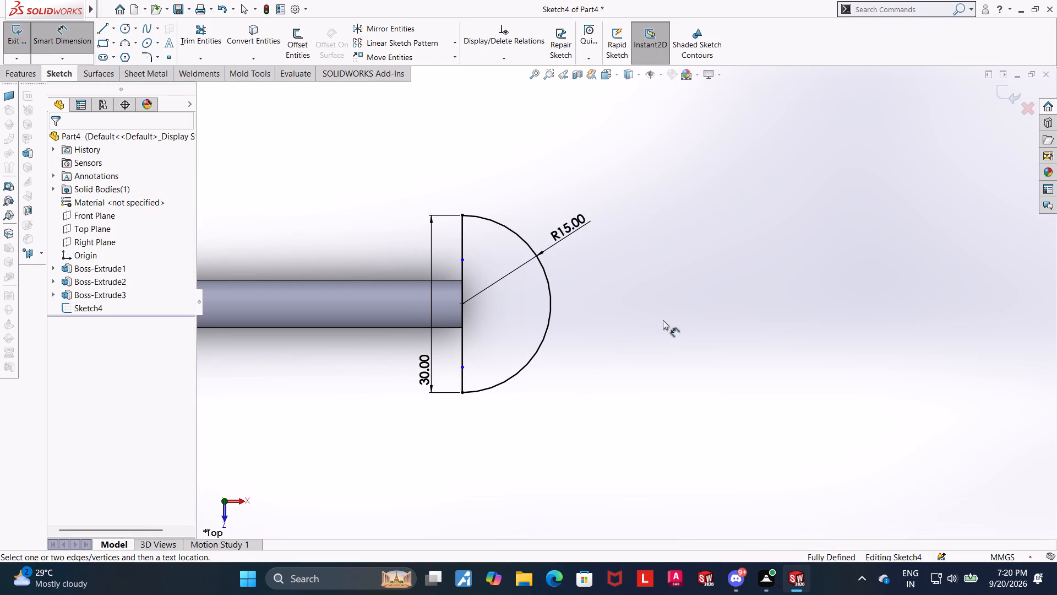
pyautogui.moveTo(655, 316); pyautogui.dragTo(645, 287, button='middle')
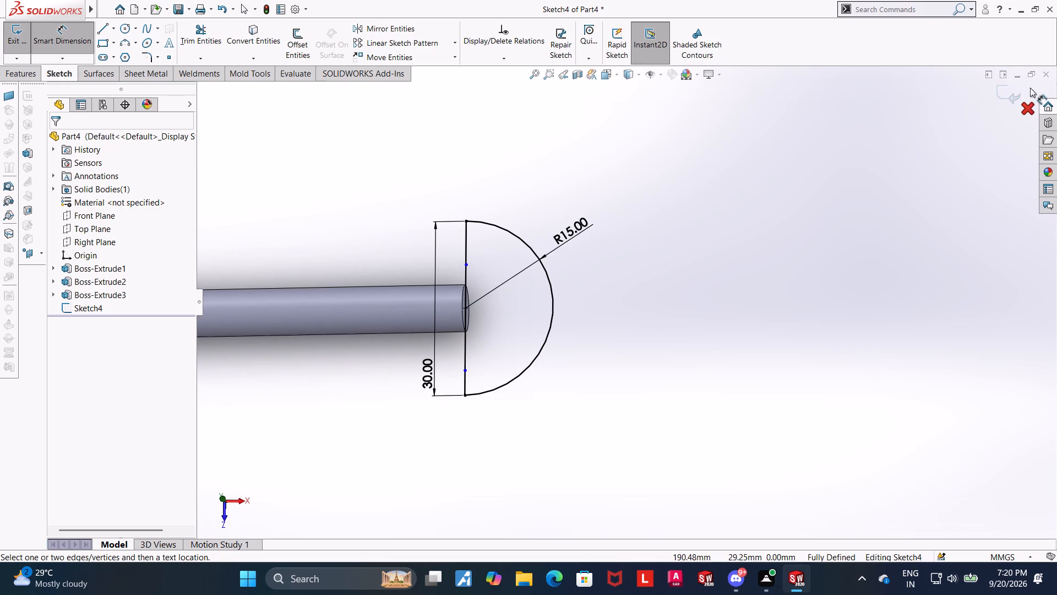
pyautogui.click(1007, 89)
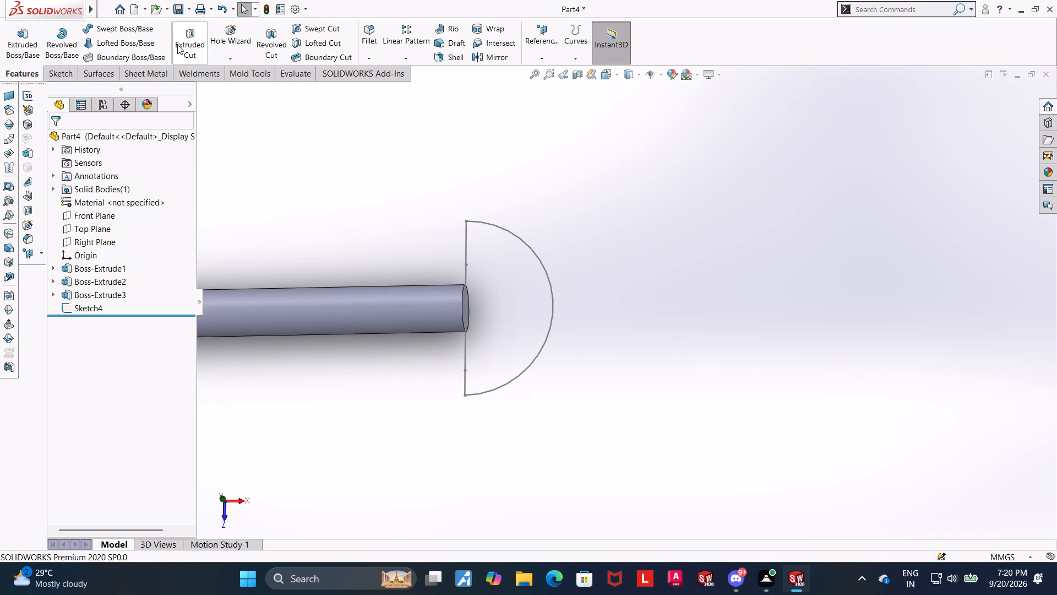
# Revolve the semicircle sketch 360 degrees about its vertical construction line, merged with the rod, to form the ball end.
pyautogui.click(76, 36)
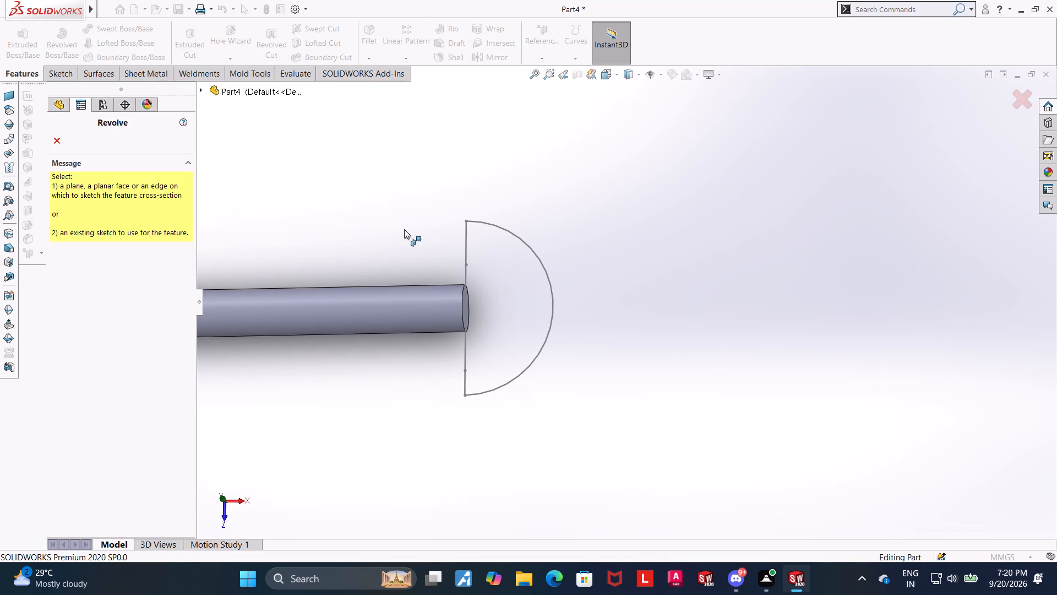
pyautogui.click(468, 241)
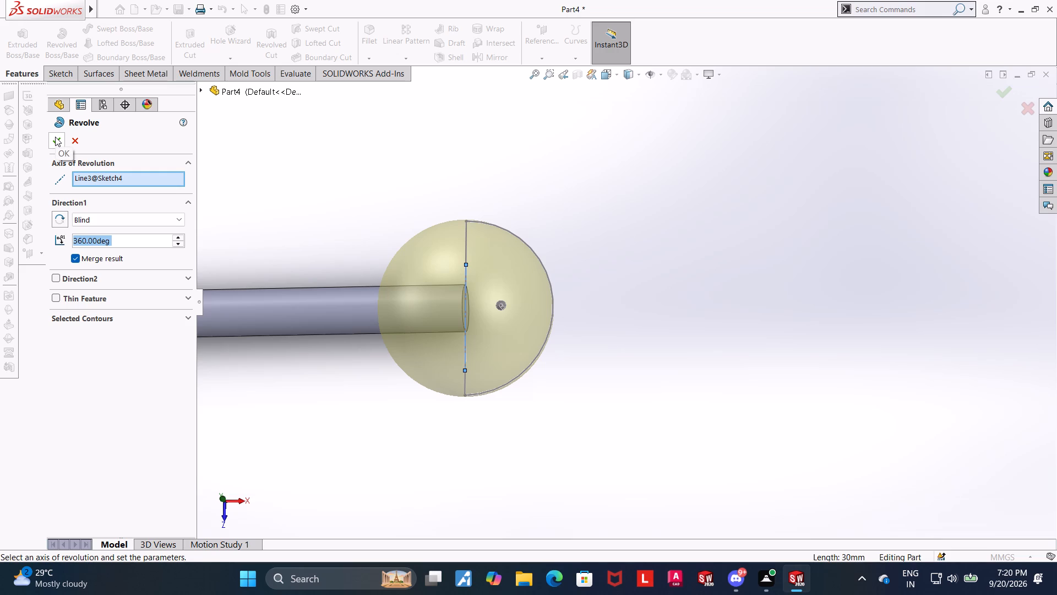
pyautogui.click(55, 137)
pyautogui.click(700, 224)
# Examine the block, rod and ball end from several angles.
pyautogui.scroll(1, 688, 256)
pyautogui.moveTo(682, 257); pyautogui.dragTo(660, 264, button='middle')
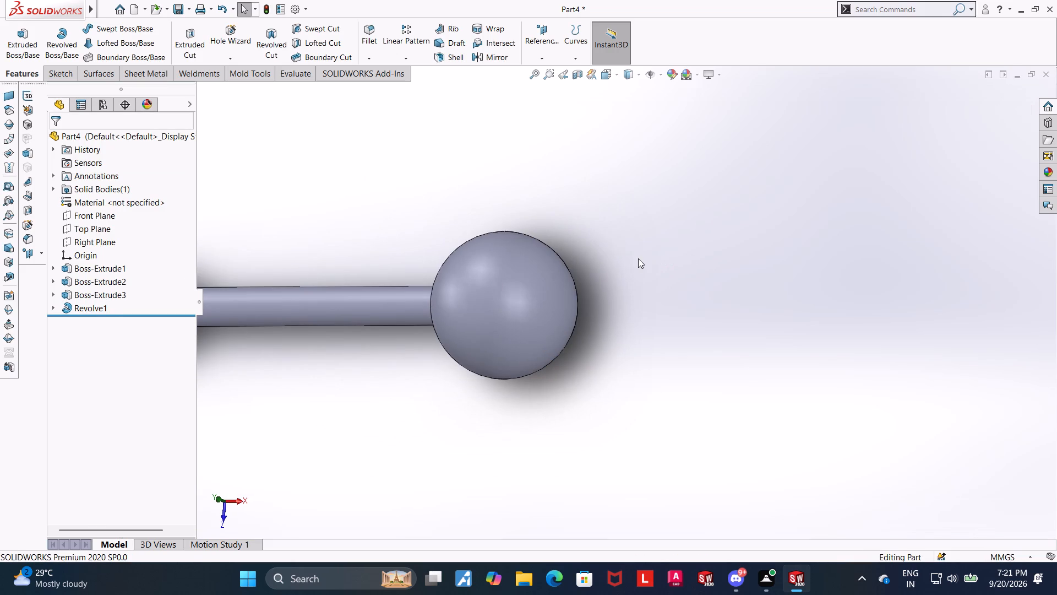
pyautogui.moveTo(620, 295); pyautogui.dragTo(672, 287, button='middle')
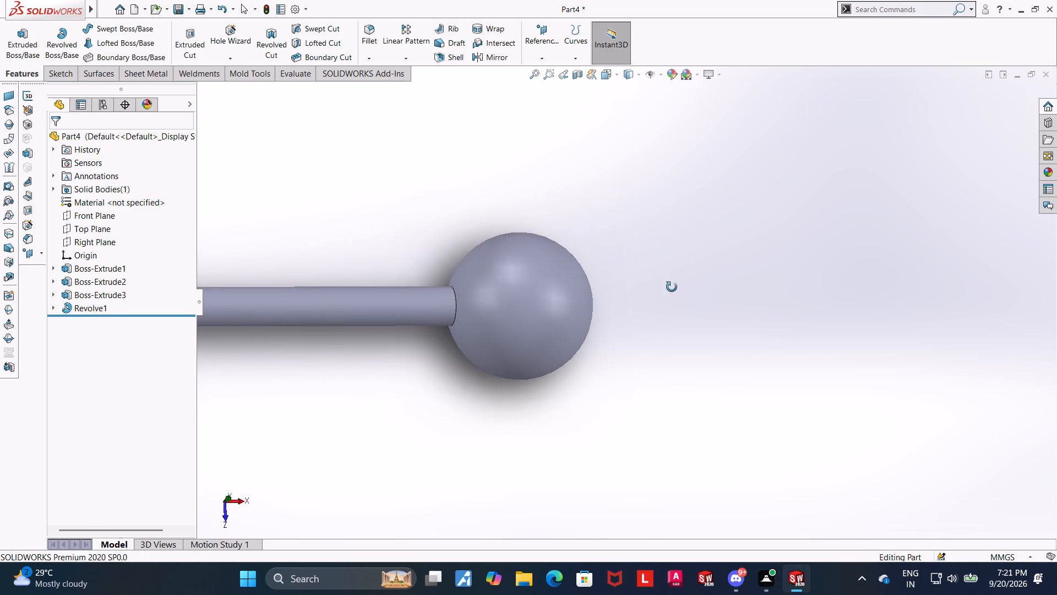
pyautogui.moveTo(672, 287); pyautogui.dragTo(672, 286, button='middle')
pyautogui.scroll(4, 674, 285)
pyautogui.moveTo(625, 259); pyautogui.dragTo(619, 256, button='middle')
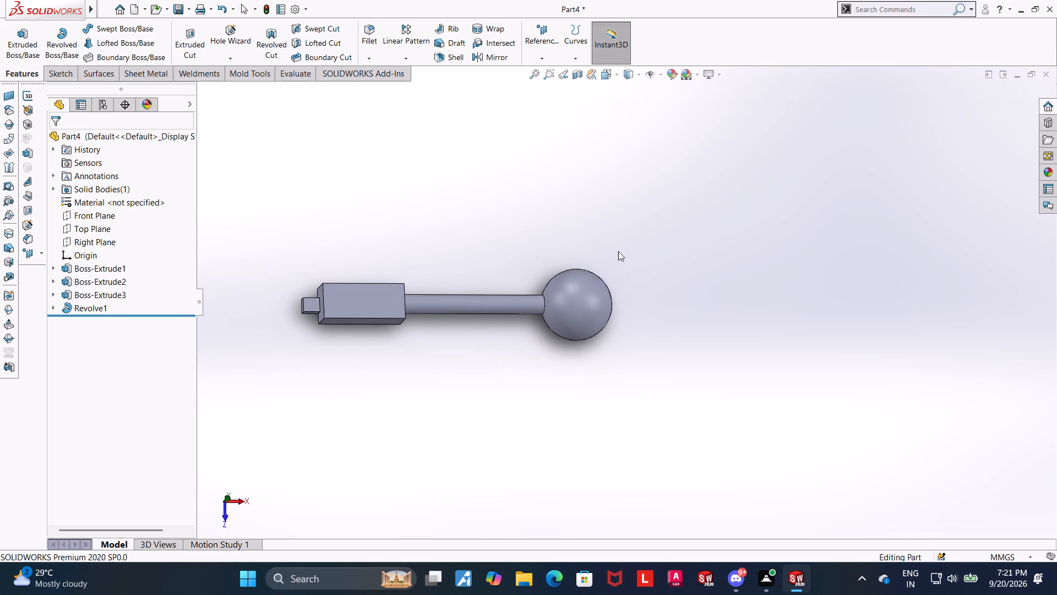
pyautogui.scroll(3, 641, 257)
pyautogui.moveTo(621, 304); pyautogui.dragTo(595, 285, button='middle')
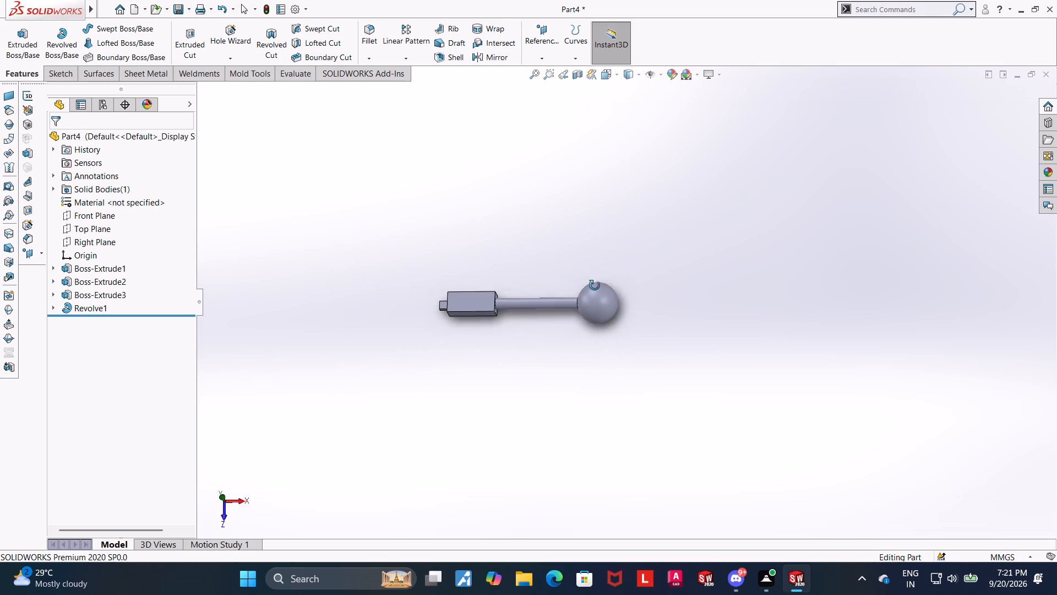
pyautogui.moveTo(595, 285); pyautogui.dragTo(590, 230, button='middle')
pyautogui.scroll(1, 591, 262)
pyautogui.scroll(-8, 587, 271)
pyautogui.moveTo(609, 503); pyautogui.dragTo(619, 480, button='middle')
pyautogui.scroll(4, 619, 477)
pyautogui.scroll(4, 574, 463)
pyautogui.scroll(1, 509, 372)
pyautogui.moveTo(510, 376); pyautogui.dragTo(520, 451, button='middle')
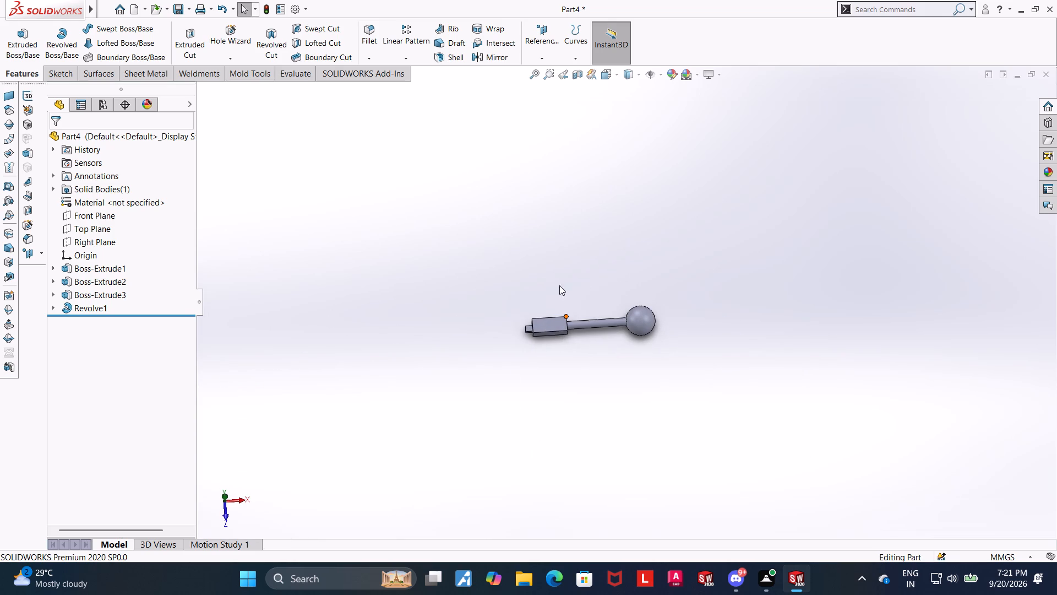
pyautogui.moveTo(567, 297); pyautogui.dragTo(568, 348, button='middle')
pyautogui.scroll(-7, 555, 322)
pyautogui.moveTo(533, 409); pyautogui.dragTo(530, 199, button='middle')
pyautogui.scroll(1, 537, 310)
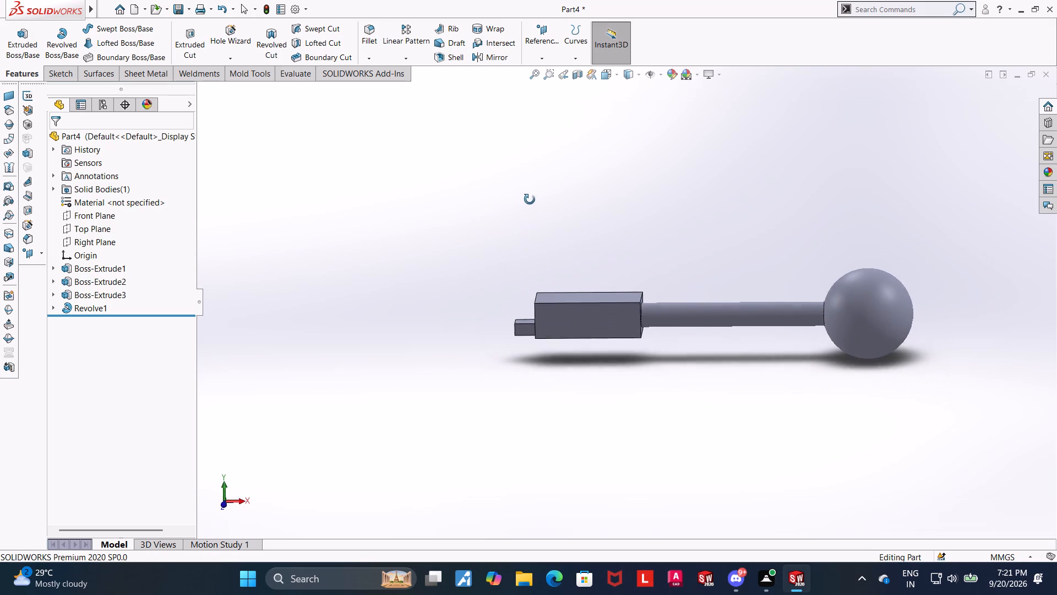
pyautogui.moveTo(530, 199); pyautogui.dragTo(533, 193, button='middle')
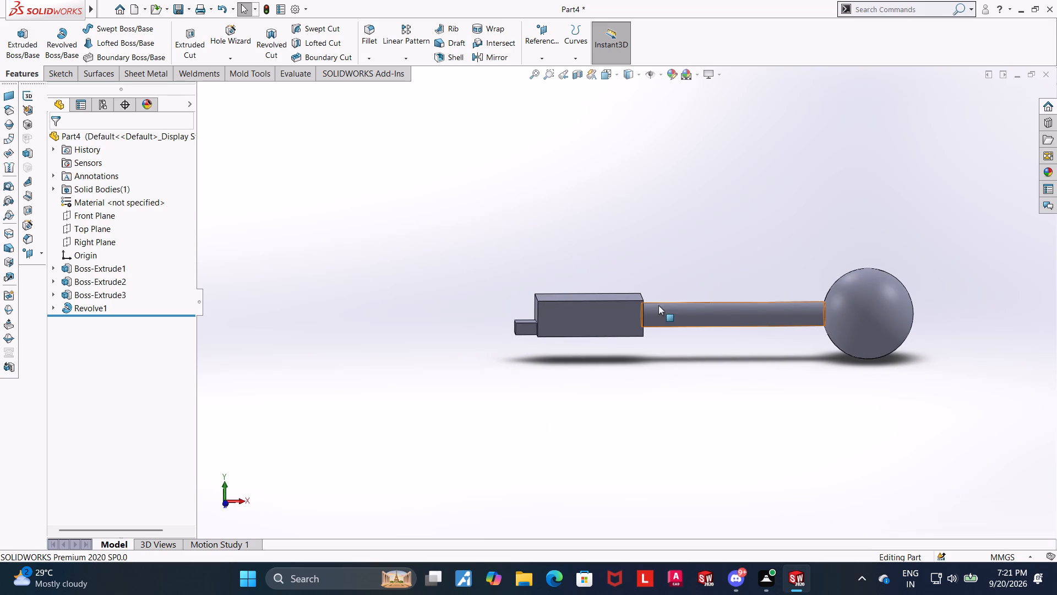
# Start a sketch on the block's long side face and draw a circle about 5.19 mm in diameter near the small tab end.
pyautogui.click(570, 315)
pyautogui.click(622, 282)
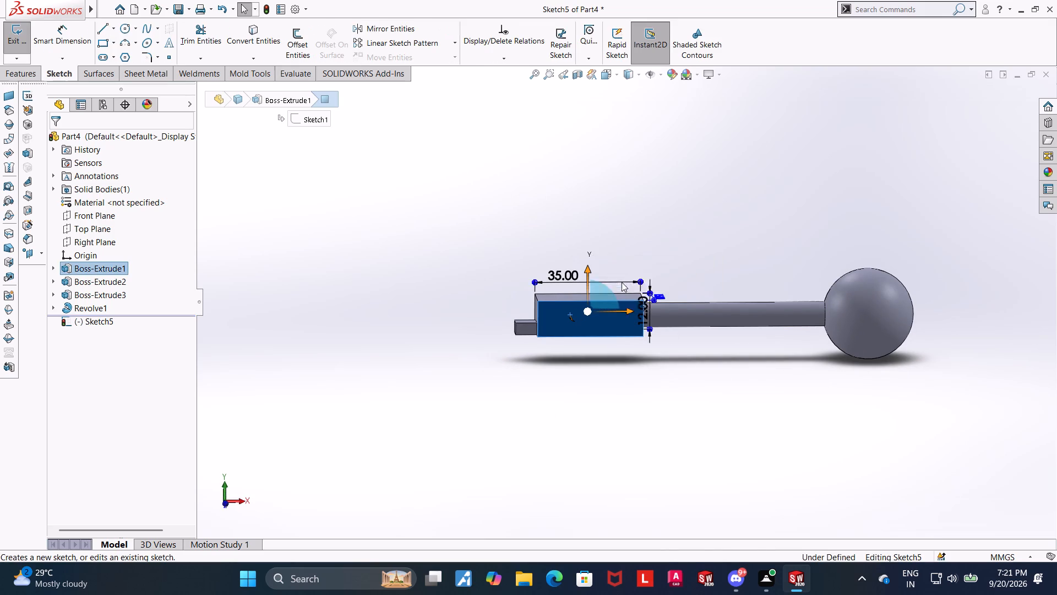
pyautogui.click(68, 318)
pyautogui.click(100, 298)
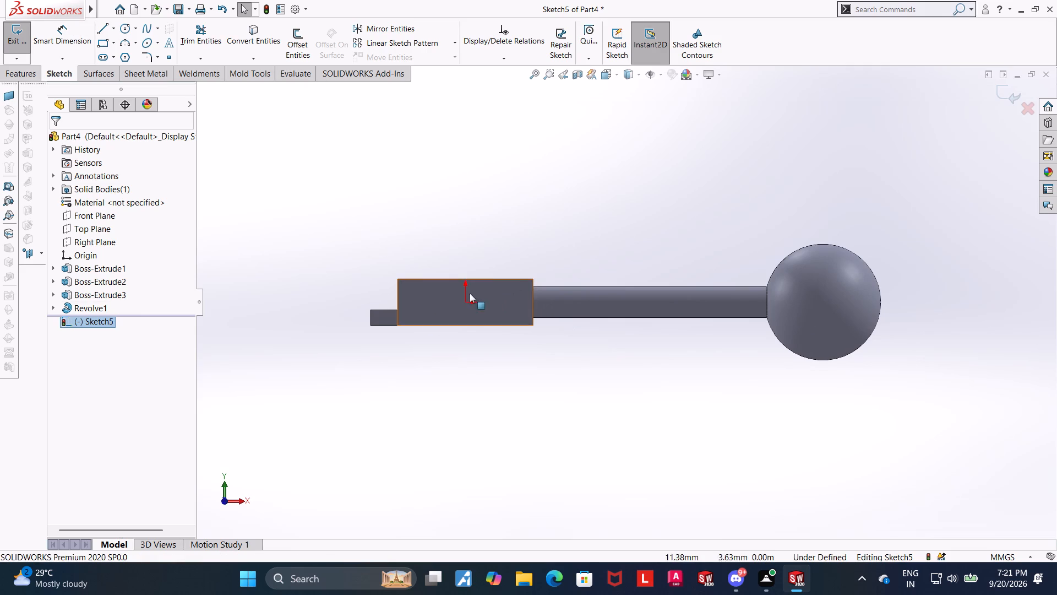
pyautogui.click(110, 326)
pyautogui.click(132, 309)
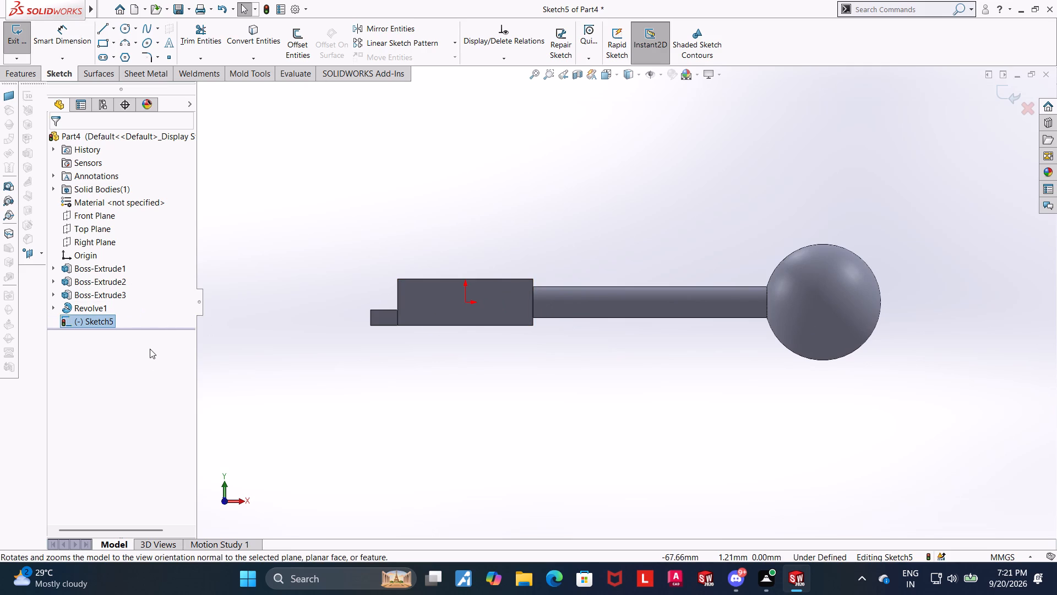
pyautogui.click(138, 372)
pyautogui.click(94, 324)
pyautogui.click(123, 310)
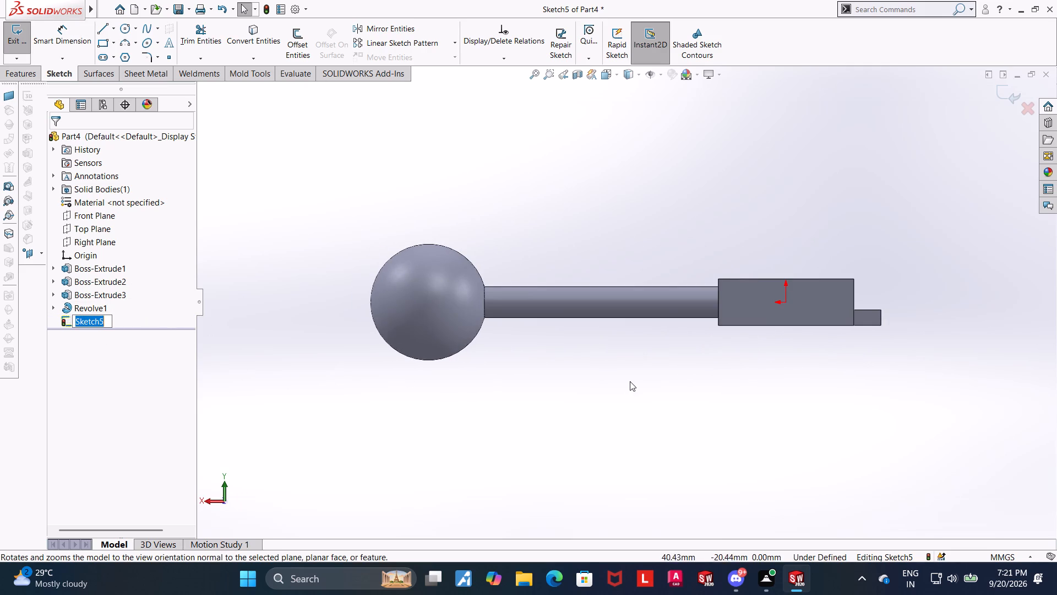
pyautogui.scroll(-5, 852, 301)
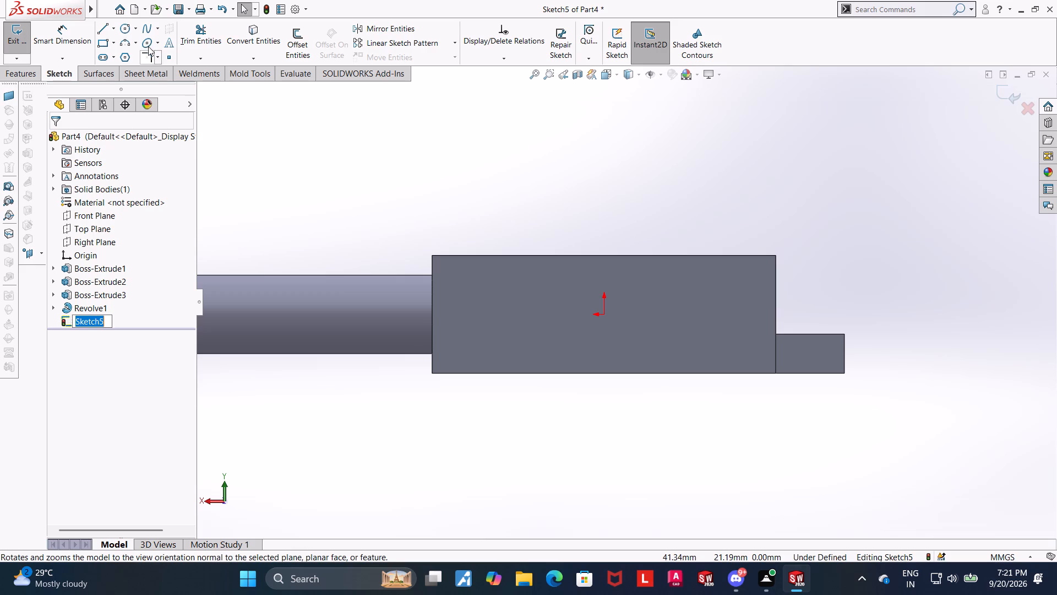
pyautogui.click(127, 28)
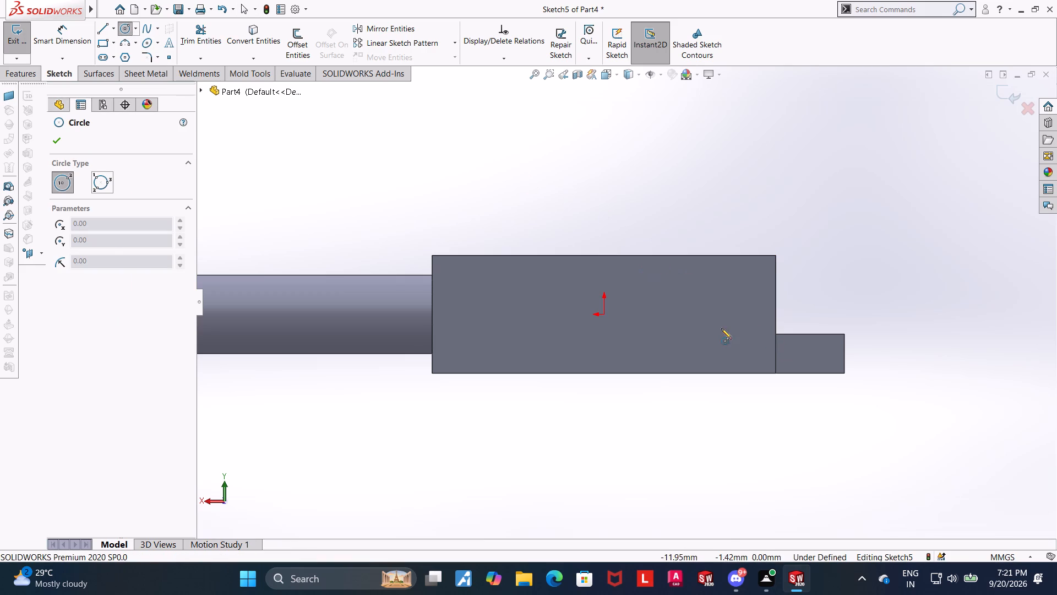
pyautogui.click(715, 326)
pyautogui.click(738, 314)
pyautogui.press('Escape')
pyautogui.press('Escape')
pyautogui.press('Escape')
# Dimension the circle on the block face to a 4 mm diameter.
pyautogui.click(62, 35)
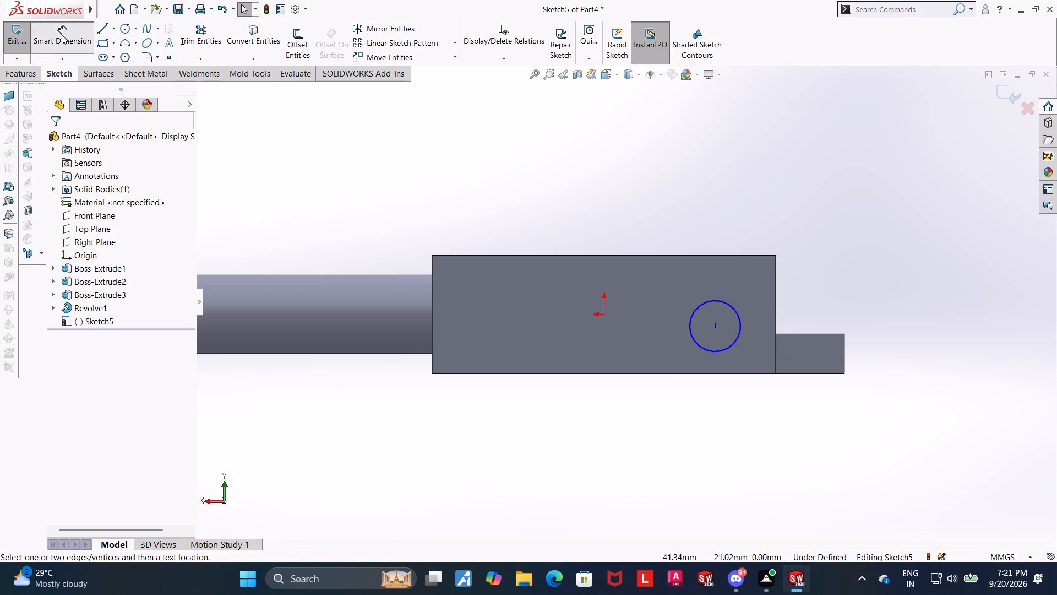
pyautogui.click(726, 302)
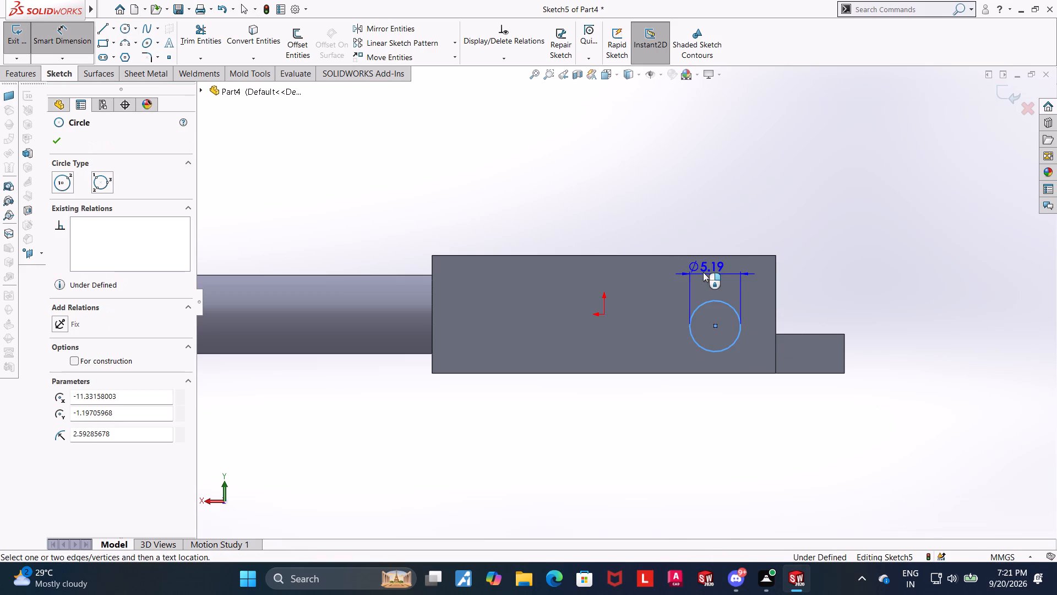
pyautogui.click(705, 280)
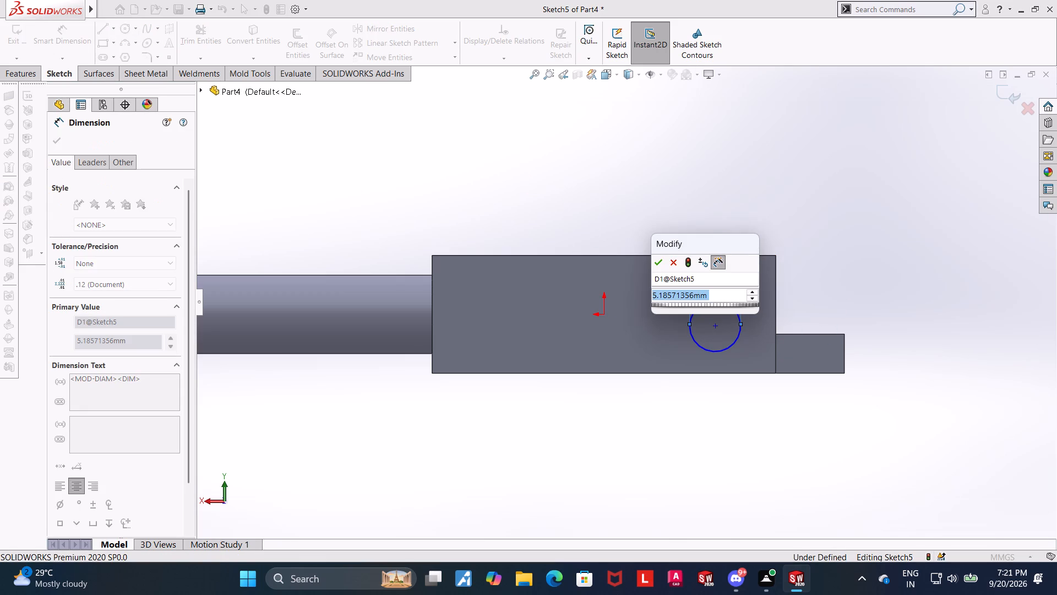
pyautogui.press('4')
pyautogui.press('Return')
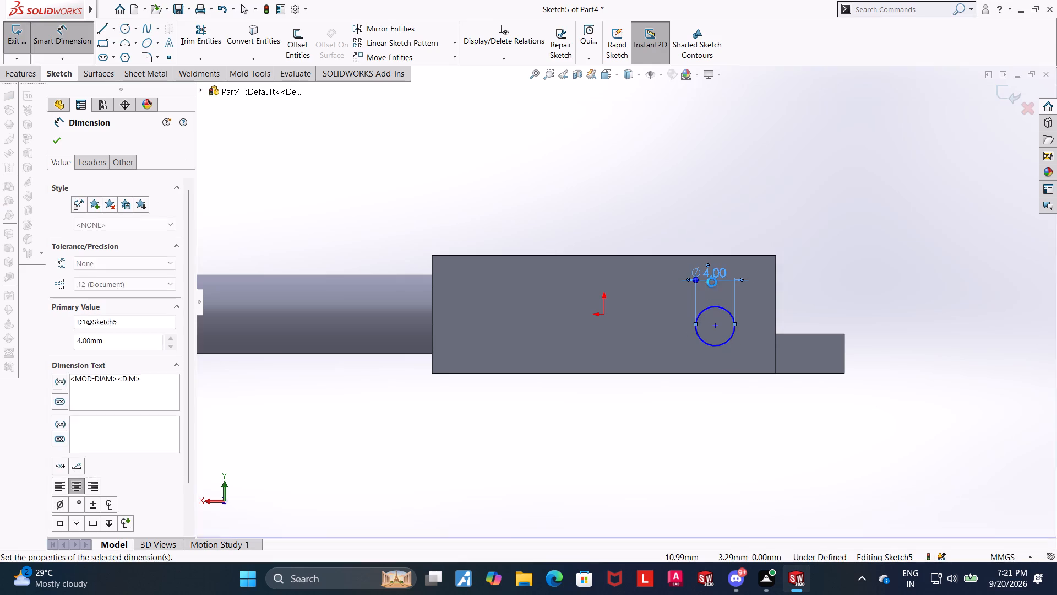
pyautogui.press('Escape')
pyautogui.press('Escape')
# Dimension the circle's centre 14 mm from the block's end edge beside the small tab.
pyautogui.click(70, 30)
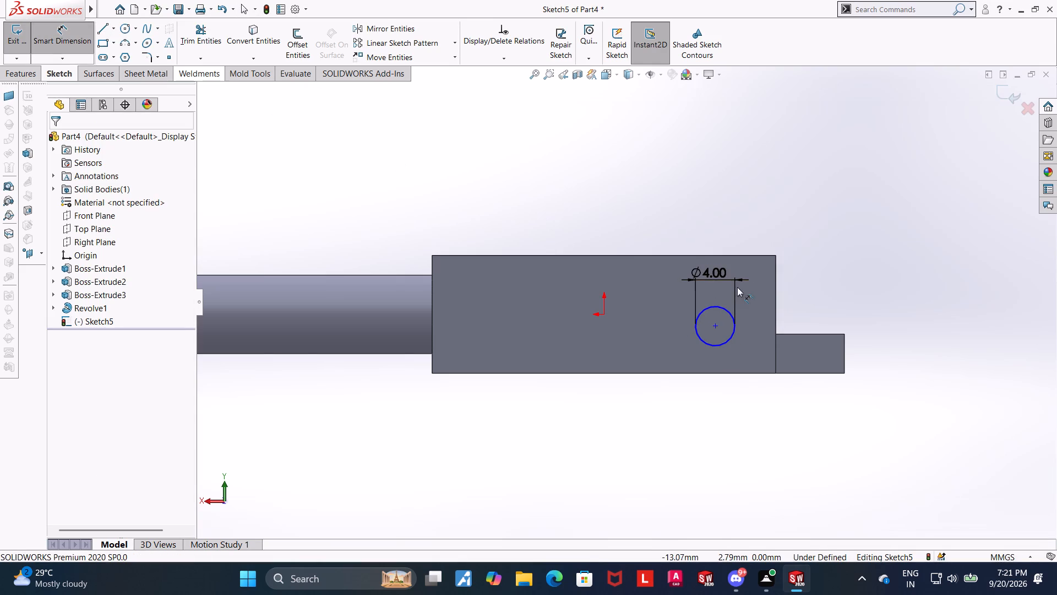
pyautogui.click(716, 326)
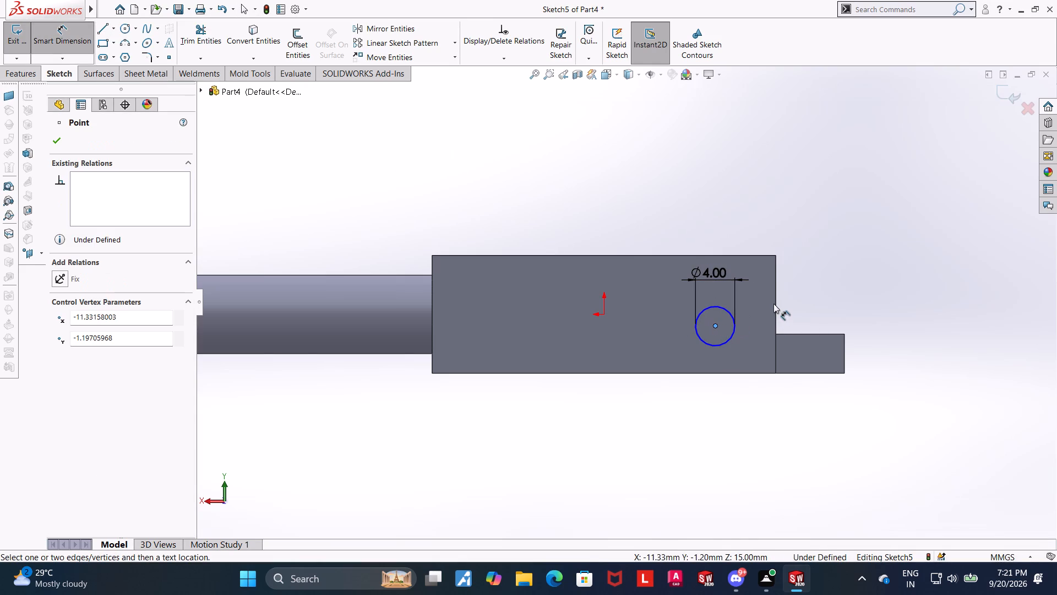
pyautogui.click(775, 304)
pyautogui.click(752, 201)
pyautogui.write('14')
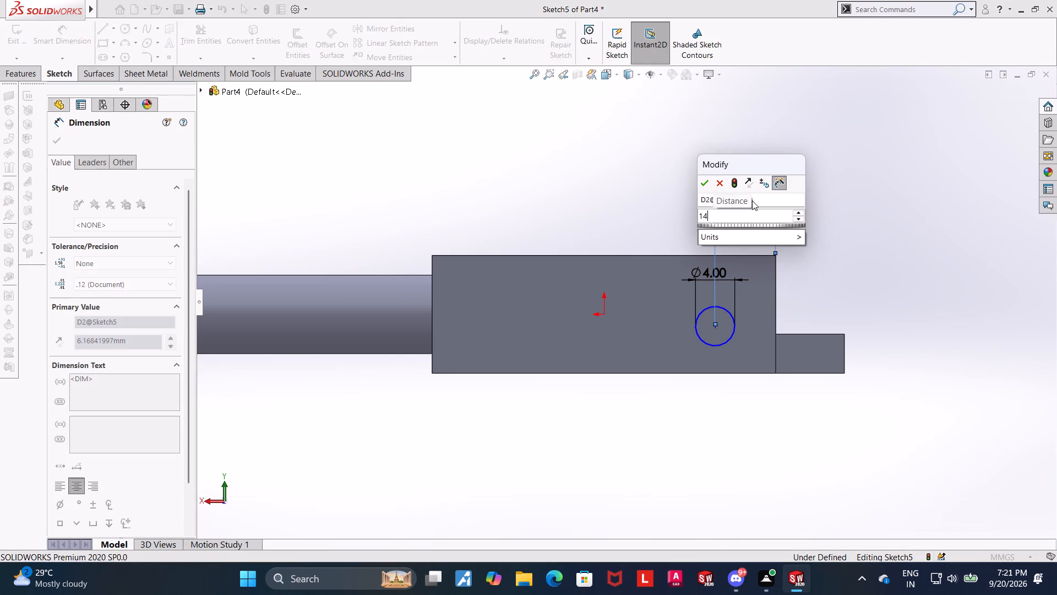
pyautogui.press('Return')
pyautogui.press('Escape')
pyautogui.press('Escape')
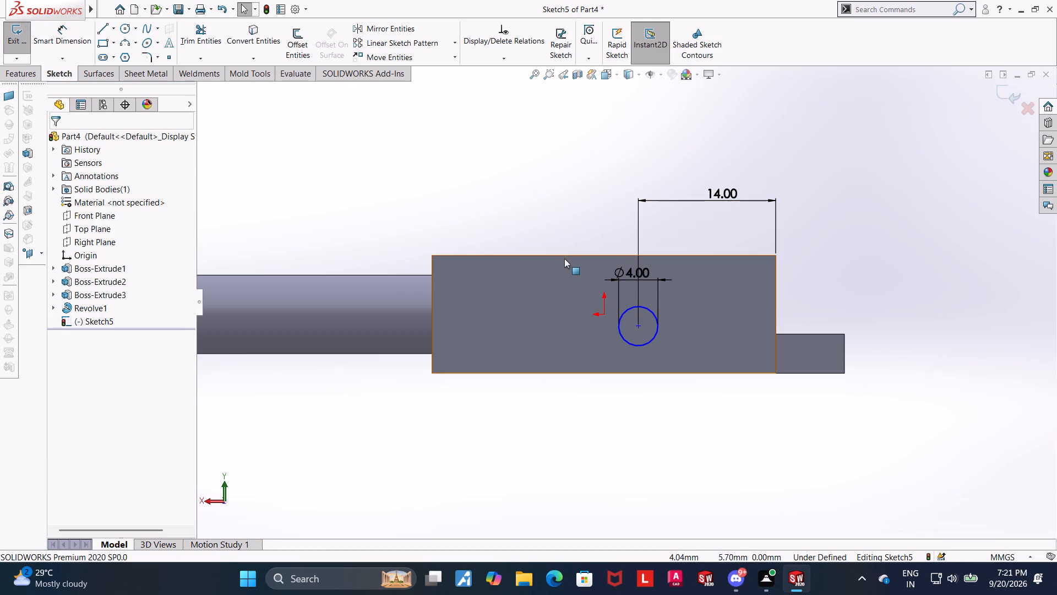
# Add a horizontal relation between the circle's centre and the midpoint of the block's tab-side edge, and exit the sketch.
pyautogui.click(640, 325)
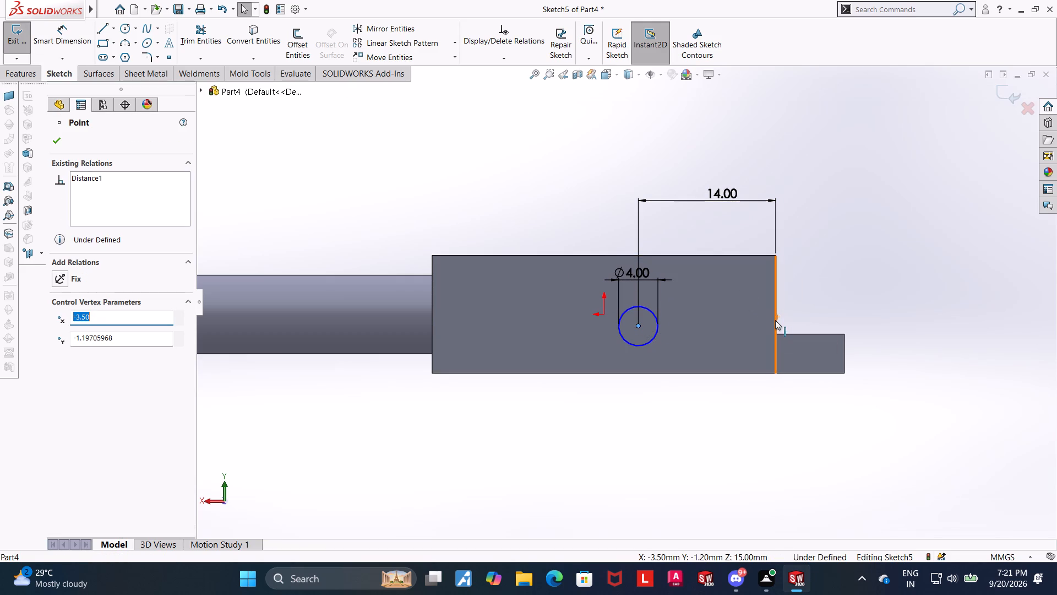
pyautogui.keyDown('ctrl'); pyautogui.click(776, 315); pyautogui.keyUp('ctrl')
pyautogui.click(64, 333)
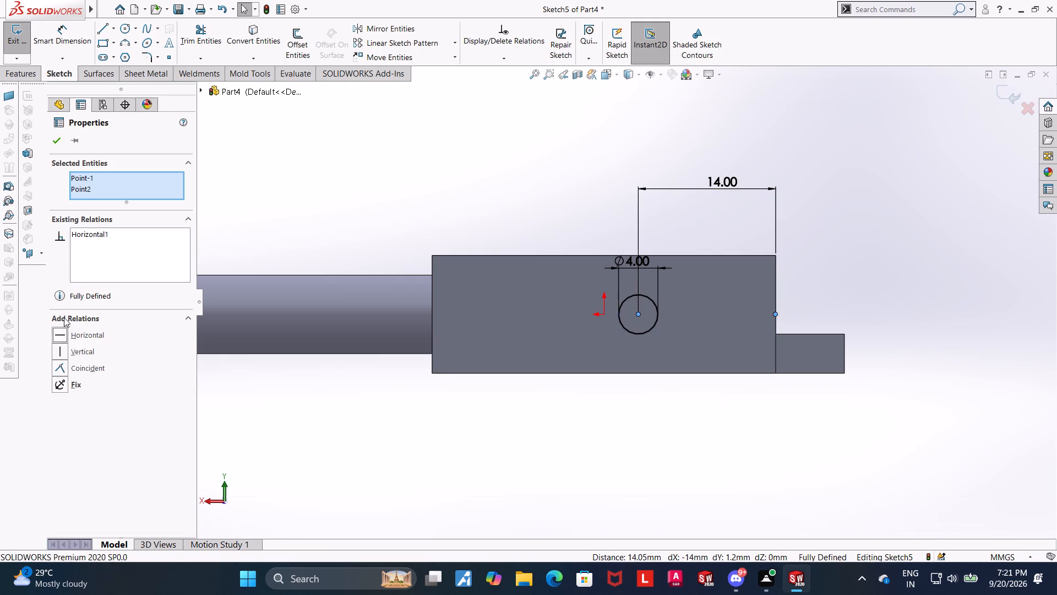
pyautogui.click(51, 144)
pyautogui.press('Escape')
pyautogui.press('Escape')
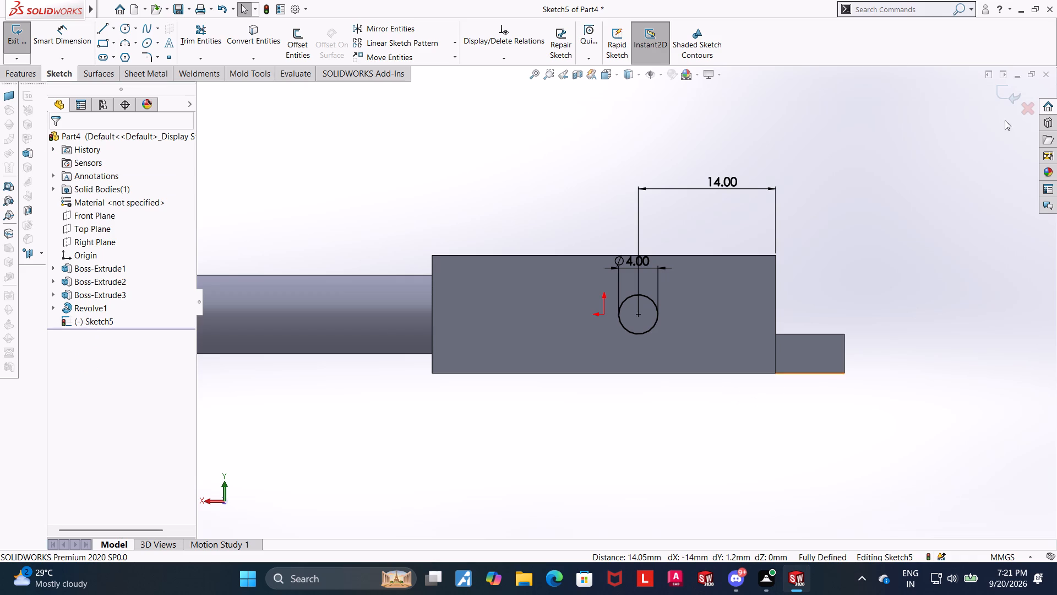
pyautogui.click(1010, 90)
# Cut-extrude the 4 mm circle through the block with a blind depth of 75 mm.
pyautogui.moveTo(865, 221); pyautogui.dragTo(905, 230, button='middle')
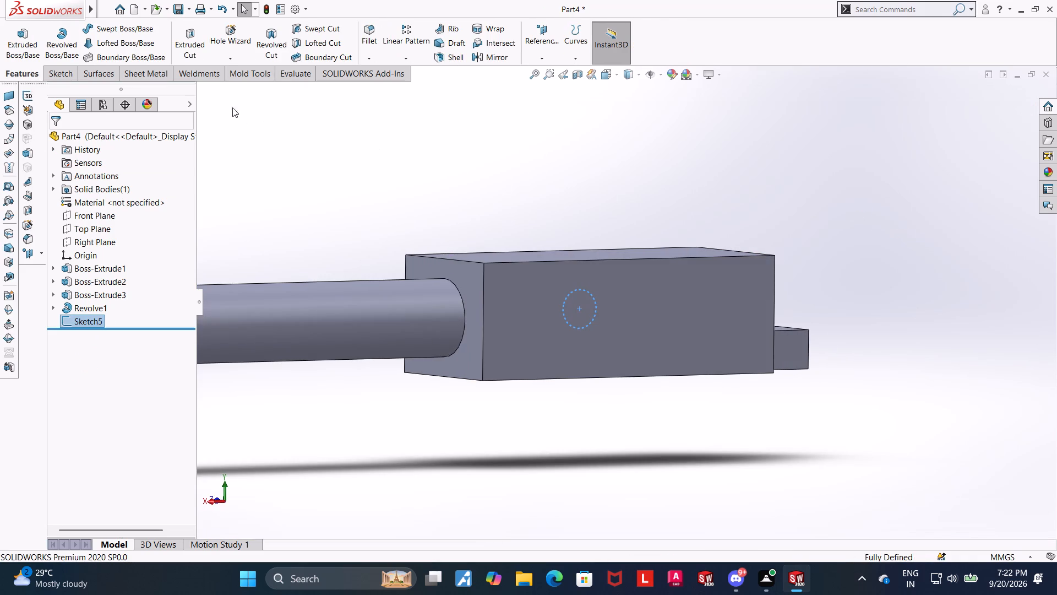
pyautogui.click(193, 29)
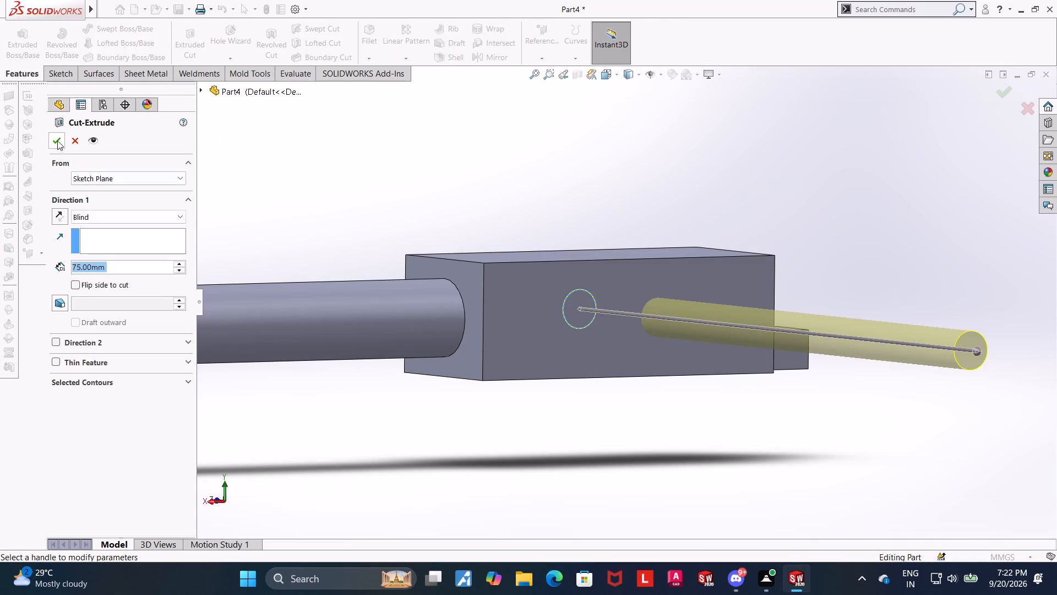
pyautogui.click(57, 139)
pyautogui.click(413, 174)
# Examine the finished part with its cross hole, rod and ball end from different angles and distances.
pyautogui.scroll(4, 397, 188)
pyautogui.moveTo(408, 315); pyautogui.dragTo(597, 329, button='middle')
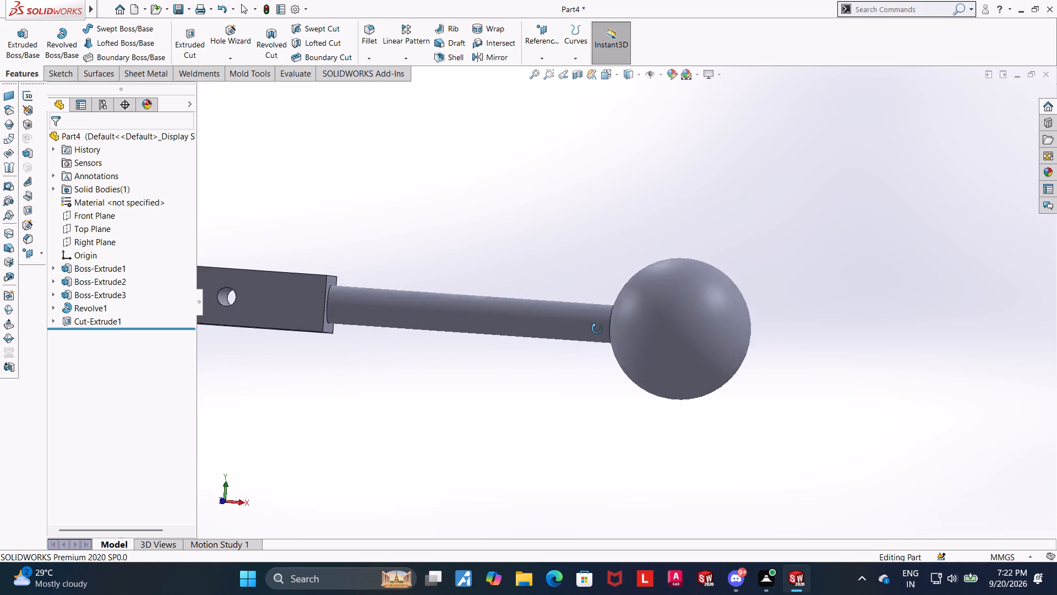
pyautogui.moveTo(597, 329); pyautogui.dragTo(596, 334, button='middle')
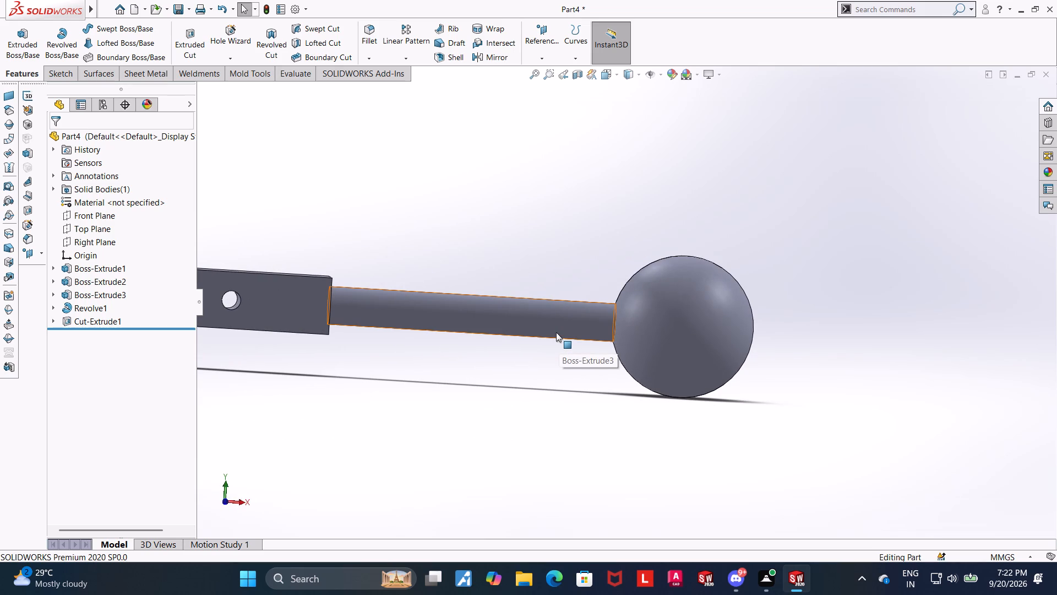
pyautogui.scroll(5, 579, 414)
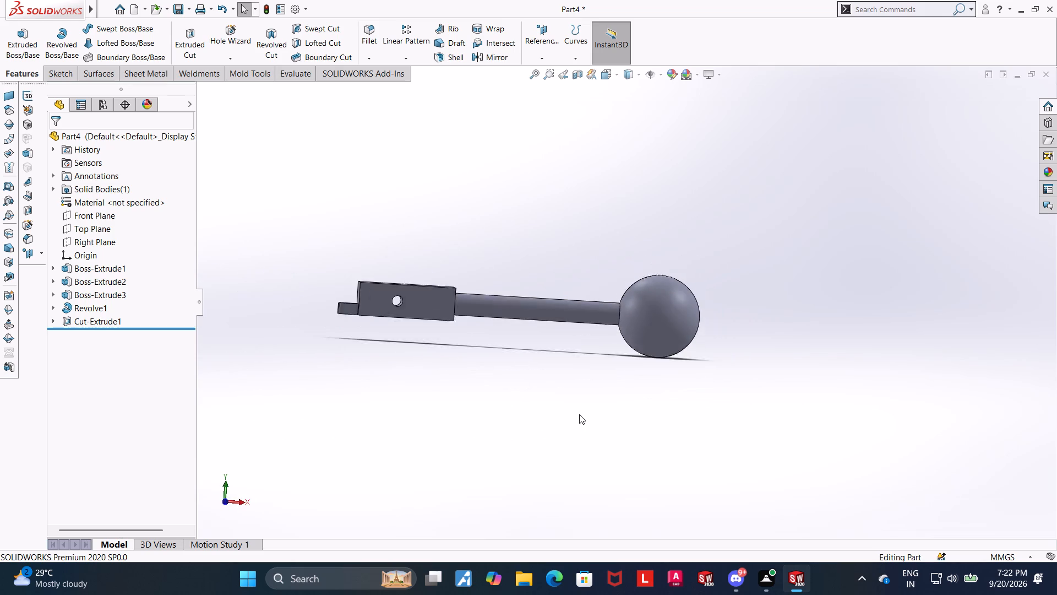
pyautogui.scroll(1, 579, 414)
pyautogui.click(539, 325)
pyautogui.scroll(-2, 616, 290)
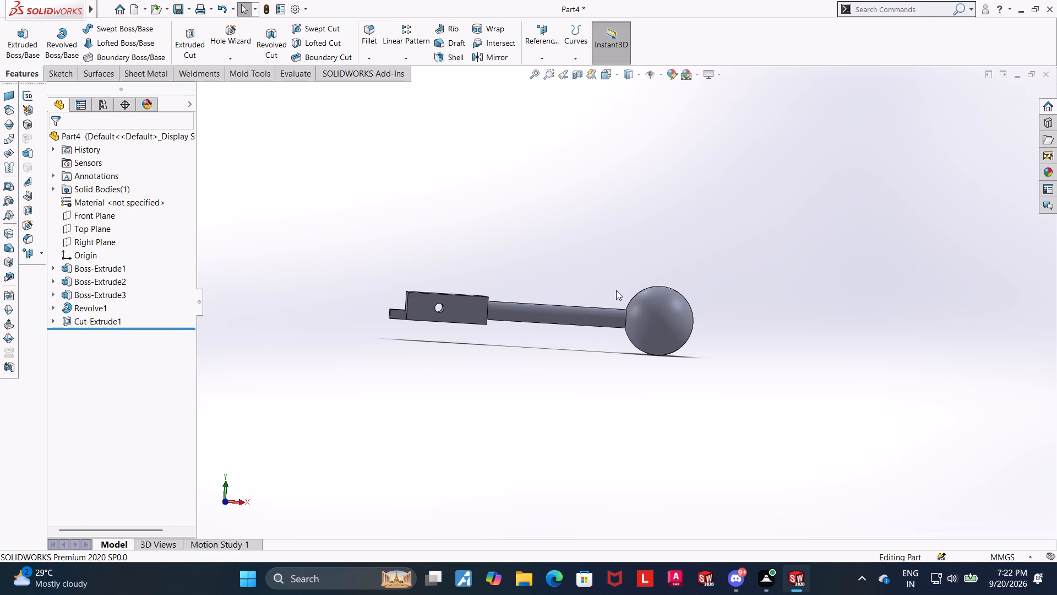
pyautogui.scroll(-1, 616, 290)
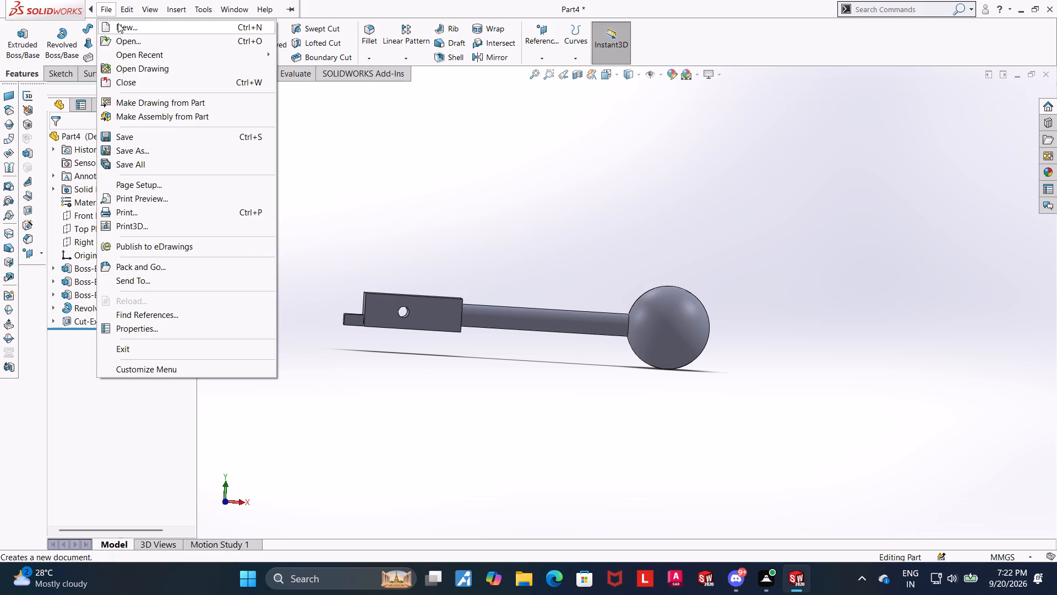
# Save the part as Lever Handle in the Downloads folder.
pyautogui.click(134, 151)
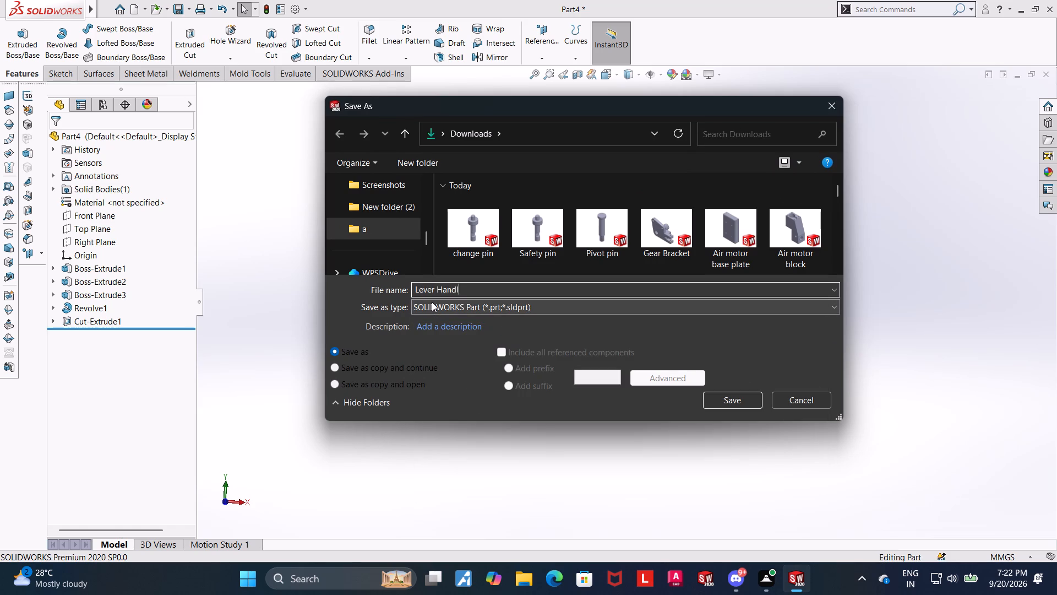
pyautogui.click(754, 402)
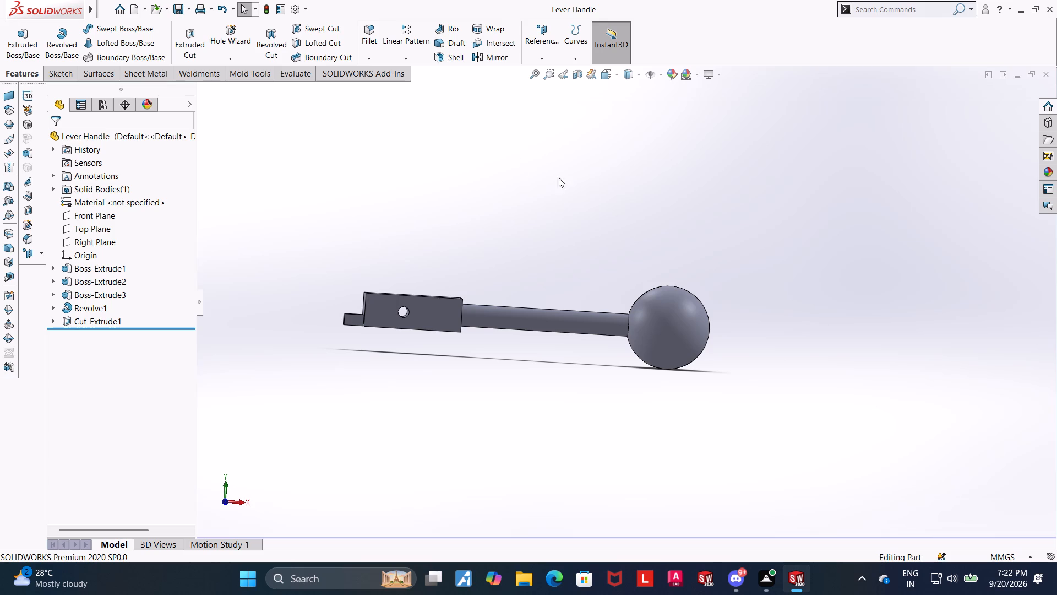
# Create a new part document.
pyautogui.click(138, 6)
pyautogui.doubleClick(259, 283)
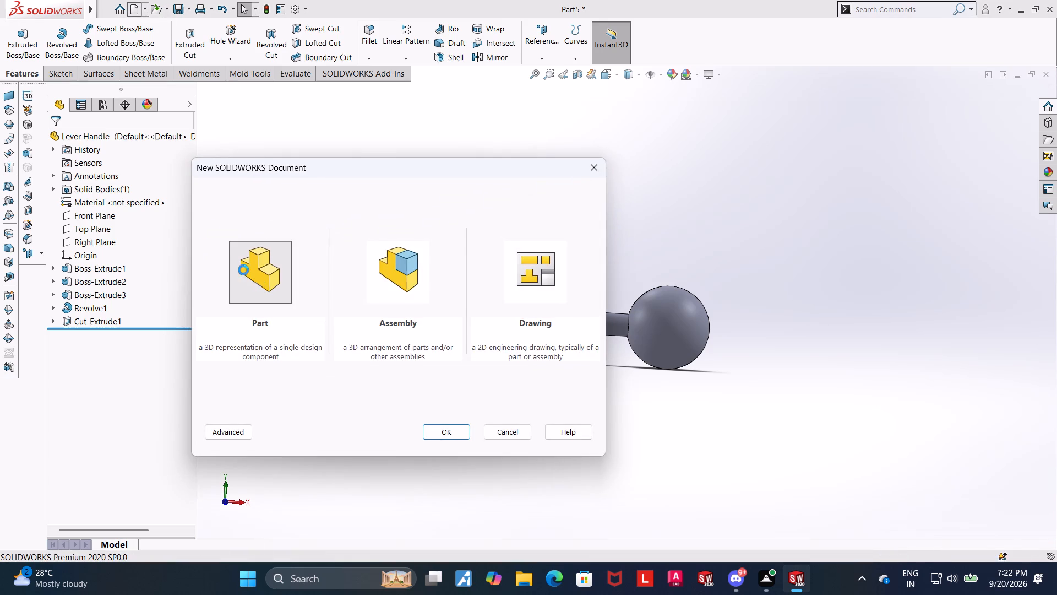
# Start a sketch on the Front Plane and draw a circle centred on the origin.
pyautogui.click(93, 205)
pyautogui.click(101, 188)
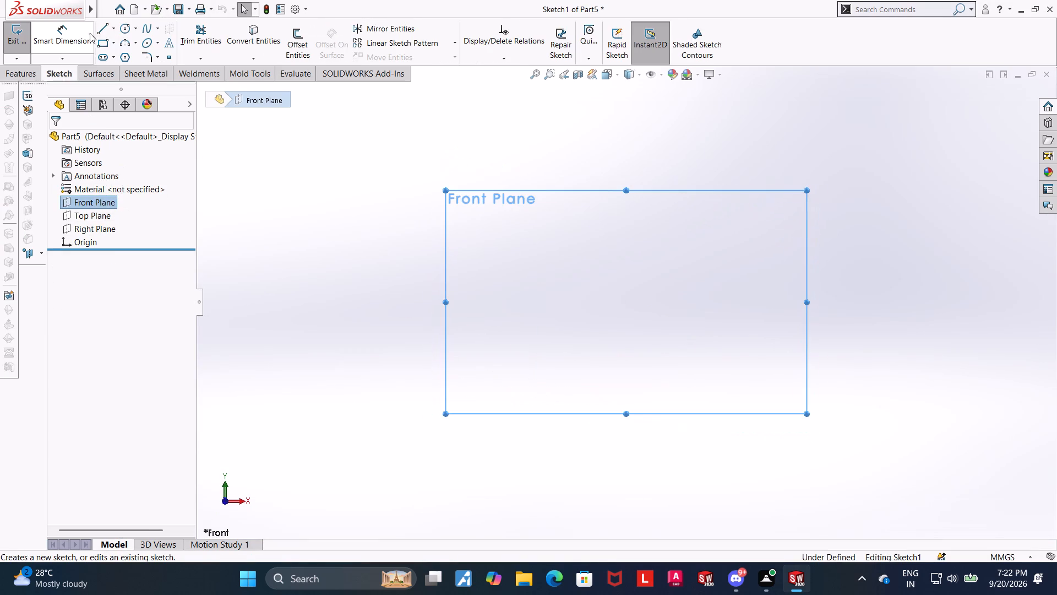
pyautogui.click(123, 30)
pyautogui.click(626, 301)
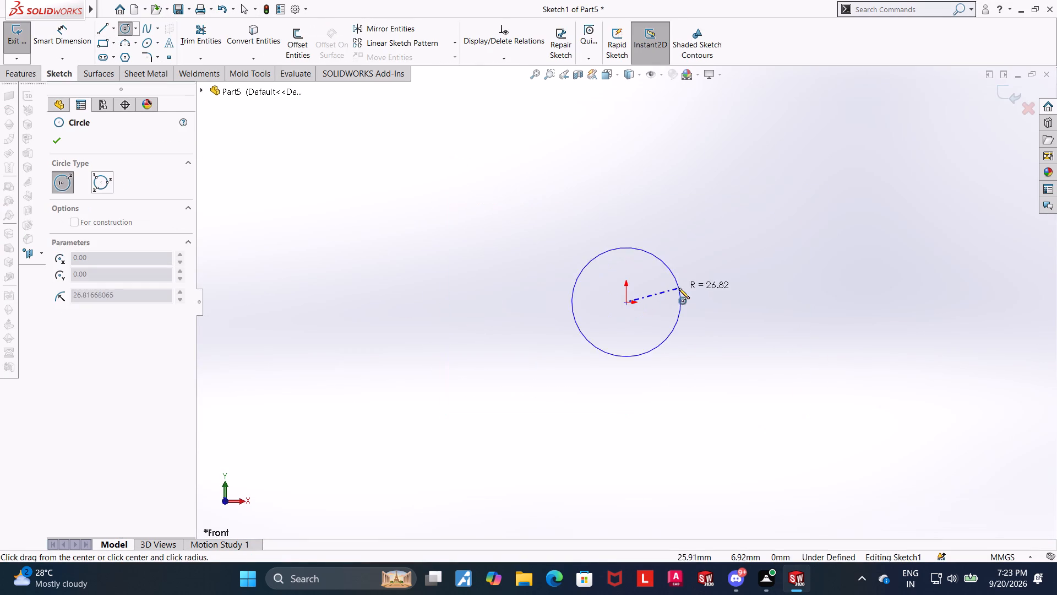
pyautogui.click(662, 290)
pyautogui.press('Escape')
pyautogui.press('Escape')
# Dimension the origin-centred circle to a 4 mm diameter and exit the sketch.
pyautogui.click(39, 33)
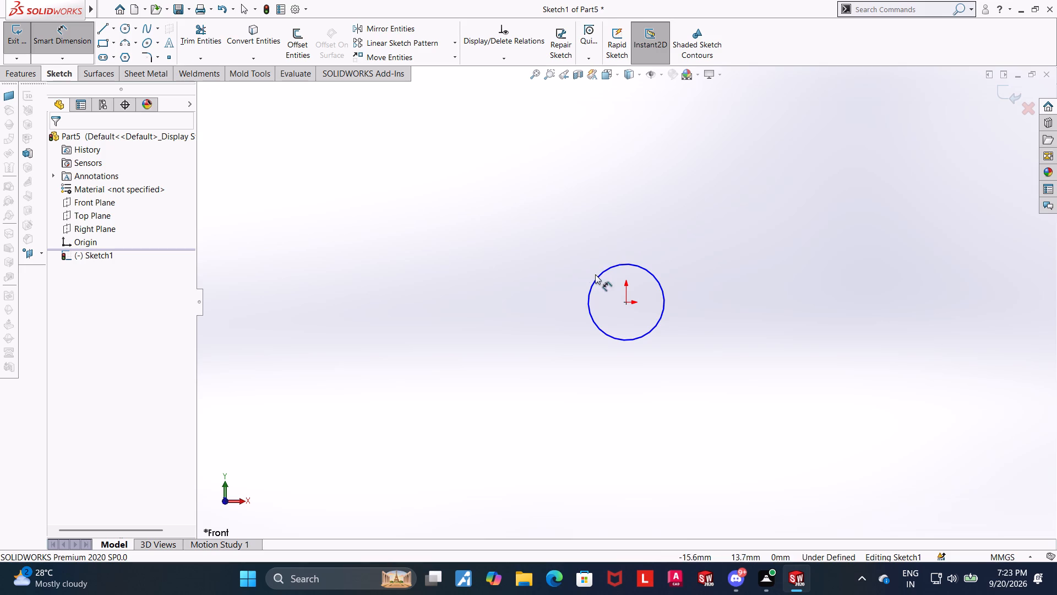
pyautogui.click(601, 277)
pyautogui.click(580, 240)
pyautogui.press('4')
pyautogui.press('Return')
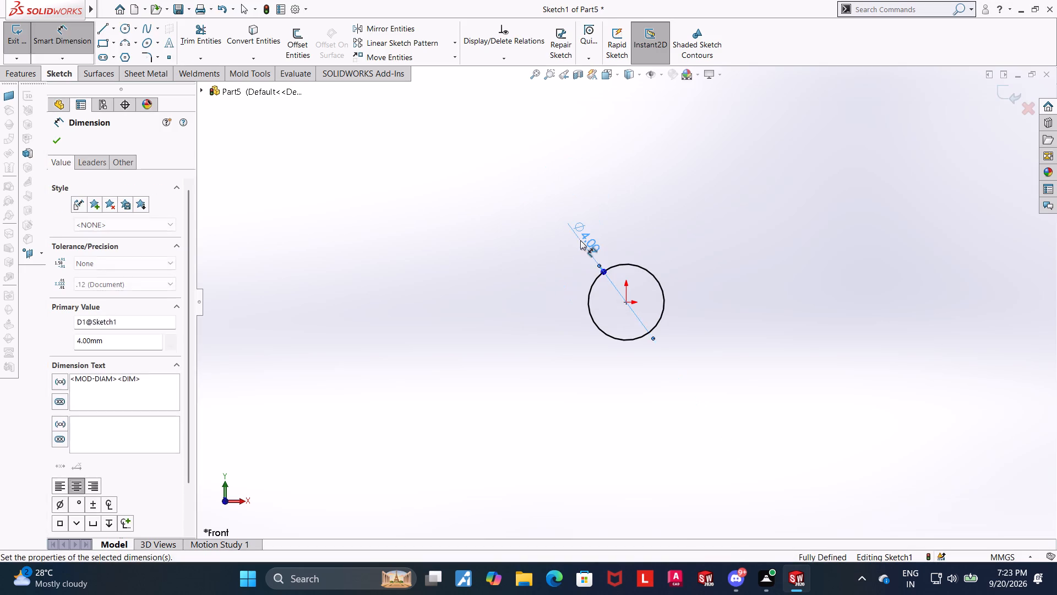
pyautogui.press('Escape')
pyautogui.press('Escape')
pyautogui.click(1008, 98)
# Extrude the 4 mm circle as a blind boss to a depth of 30 mm.
pyautogui.moveTo(897, 196); pyautogui.dragTo(869, 198, button='middle')
pyautogui.scroll(1, 858, 190)
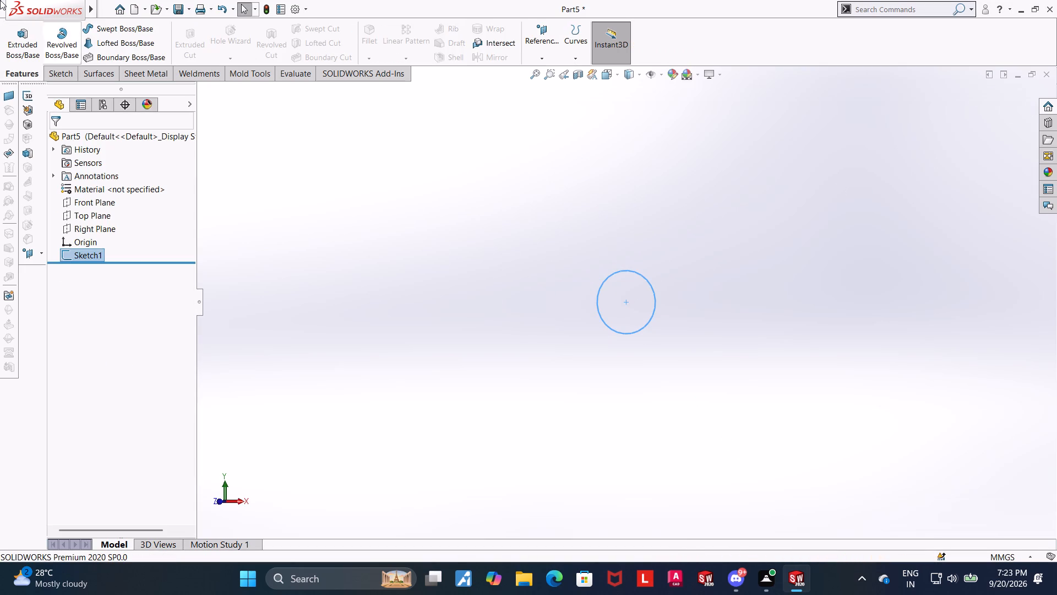
pyautogui.click(15, 49)
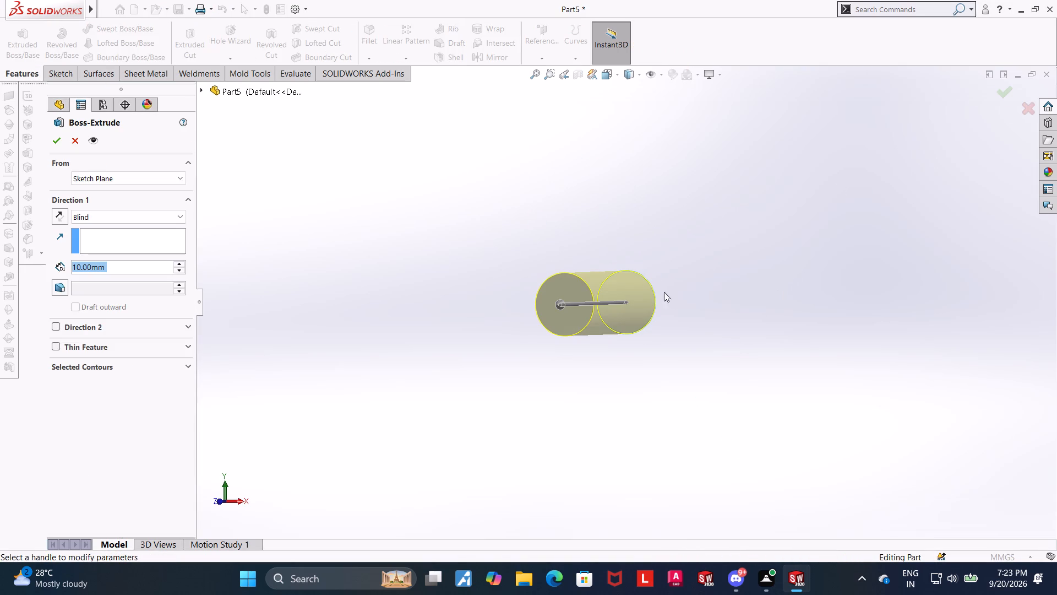
pyautogui.scroll(-1, 680, 298)
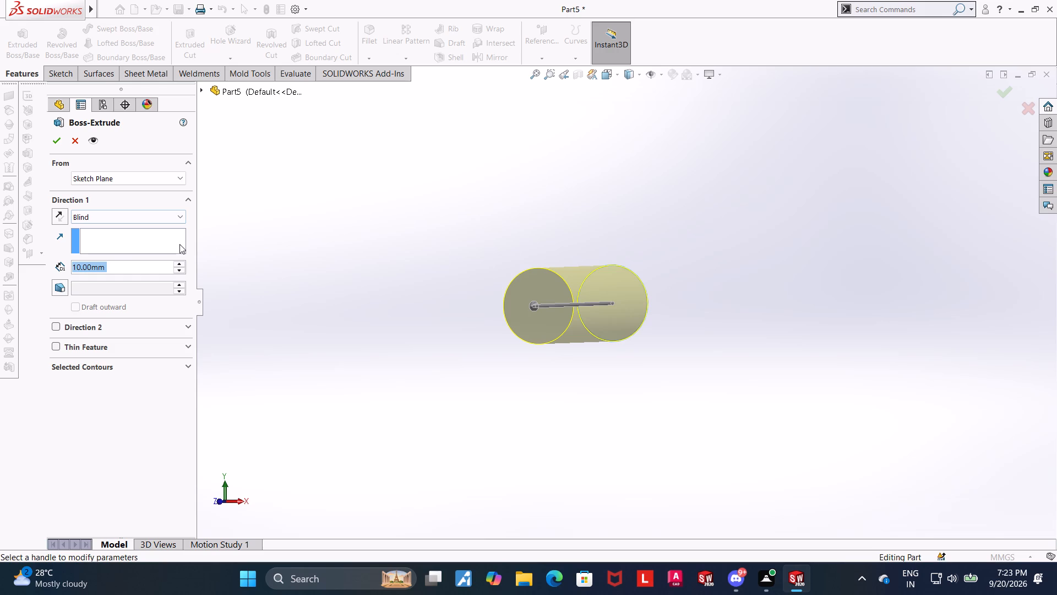
pyautogui.write('30')
pyautogui.press('Return')
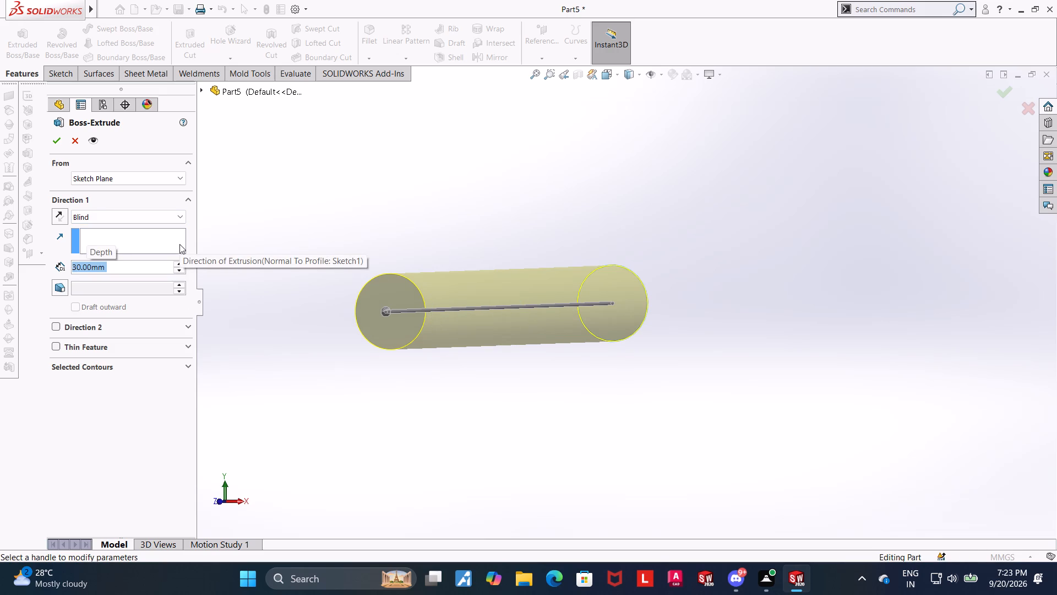
pyautogui.click(51, 142)
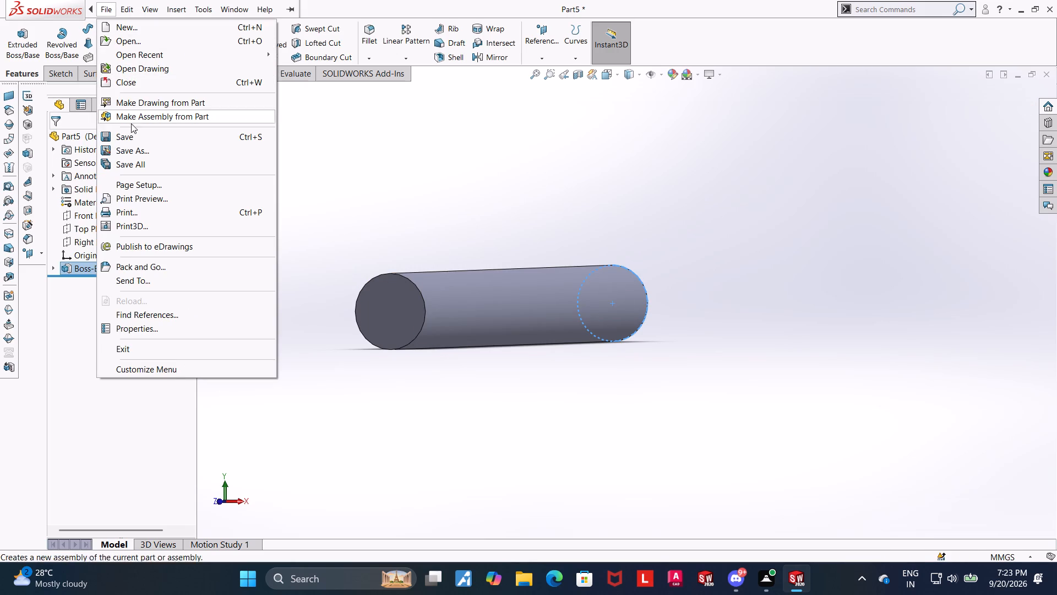
# Save the part as "pin 4mm" in the Downloads folder.
pyautogui.click(141, 155)
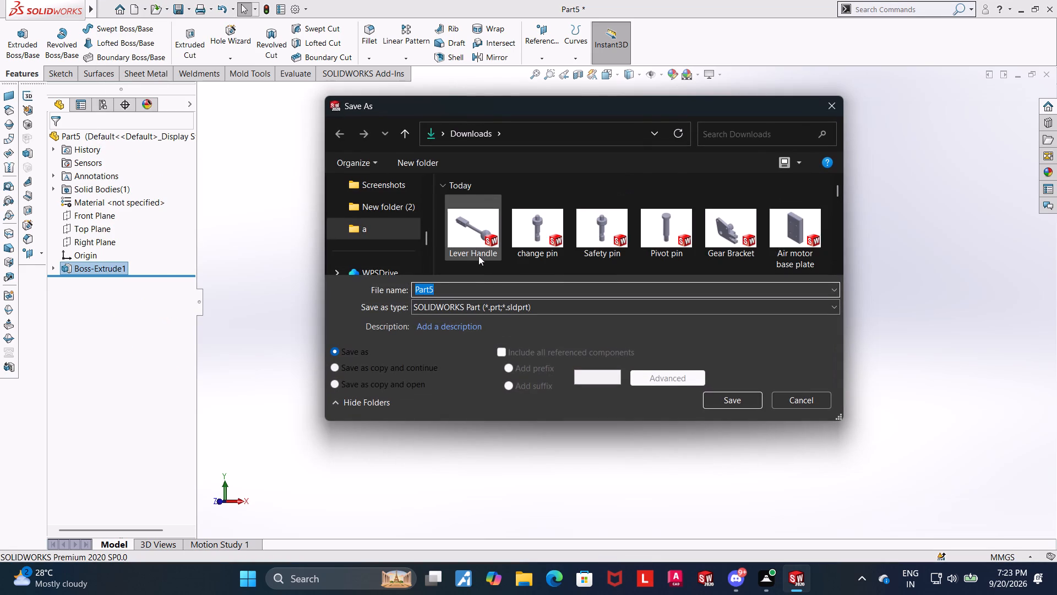
pyautogui.write('pin')
pyautogui.press('space')
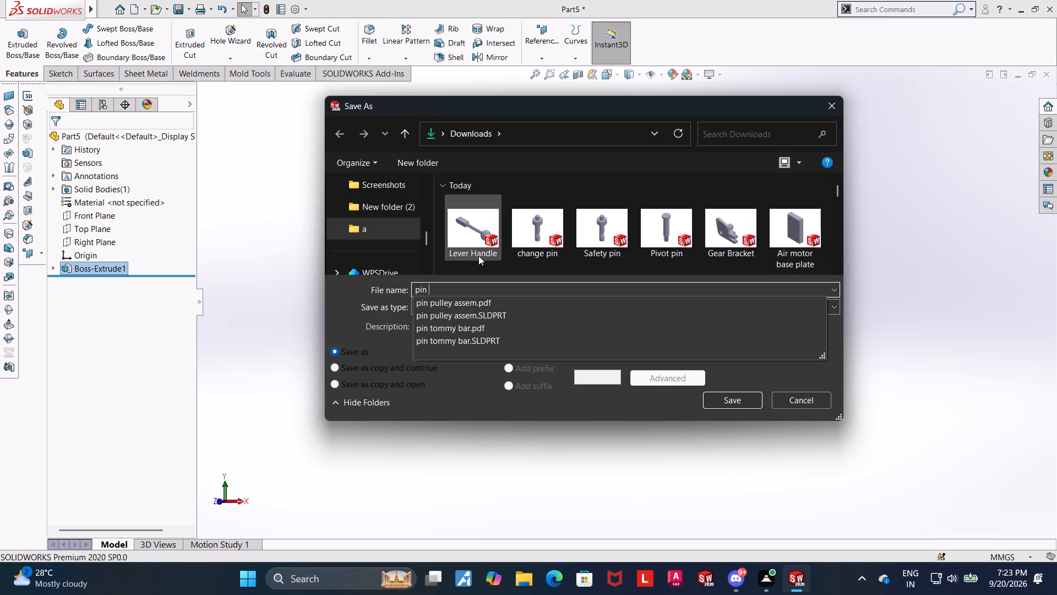
pyautogui.press('f')
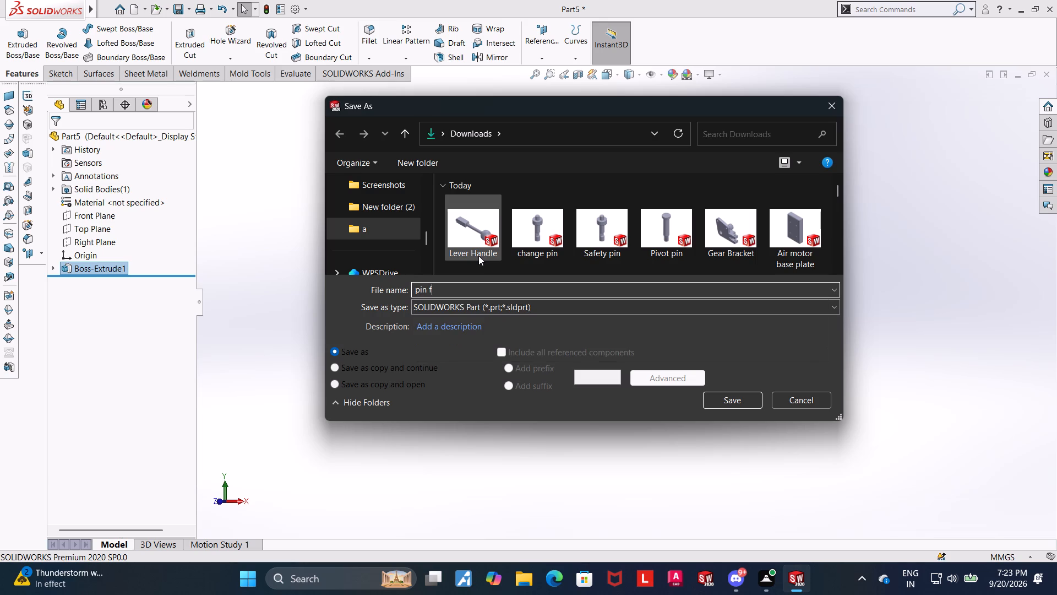
pyautogui.press('BackSpace')
pyautogui.write('4mm')
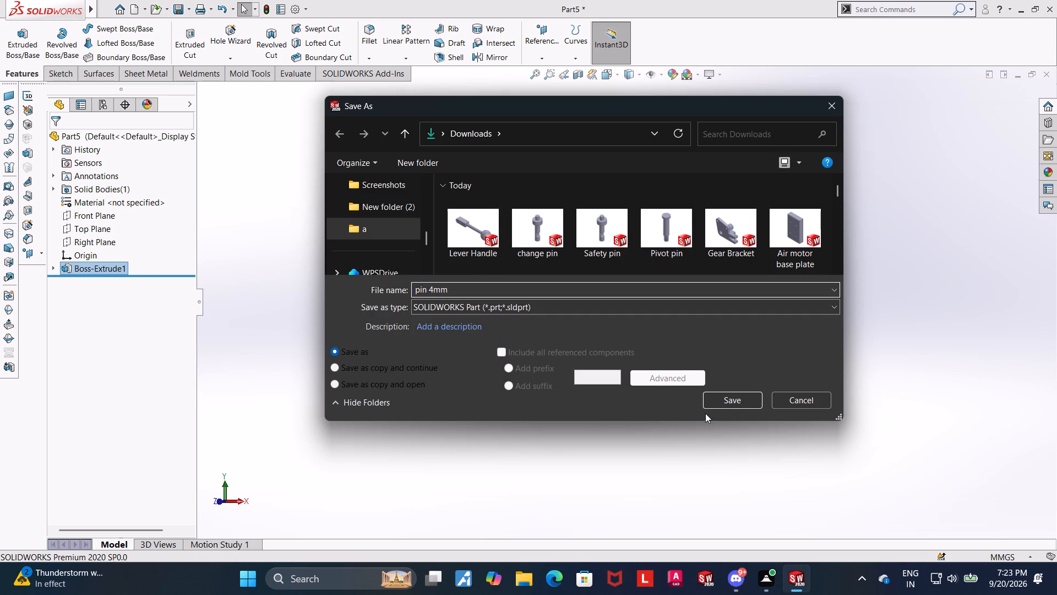
pyautogui.doubleClick(727, 404)
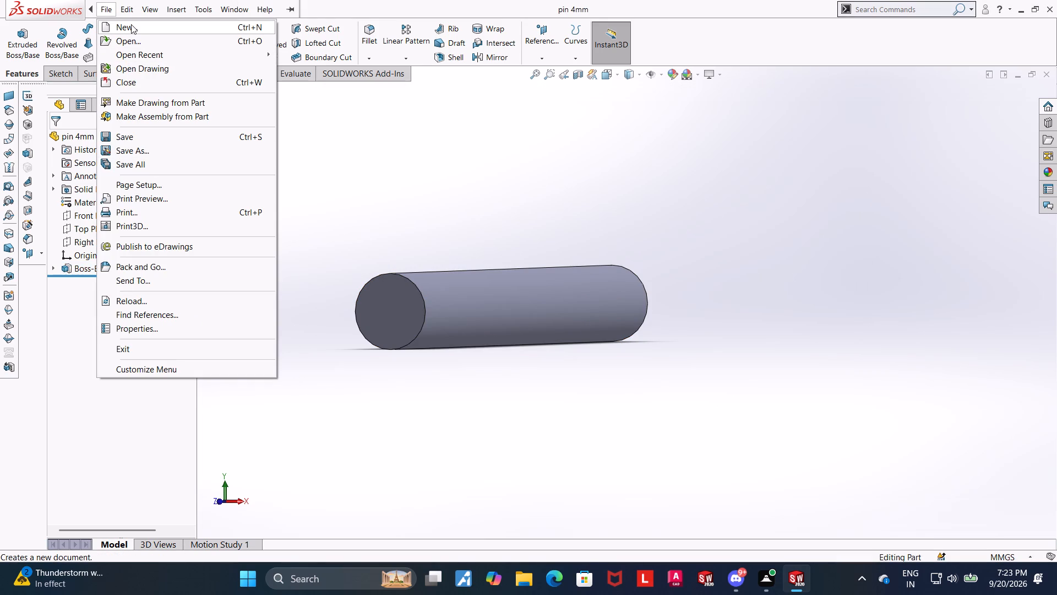
# Create a new part document.
pyautogui.click(131, 24)
pyautogui.doubleClick(255, 293)
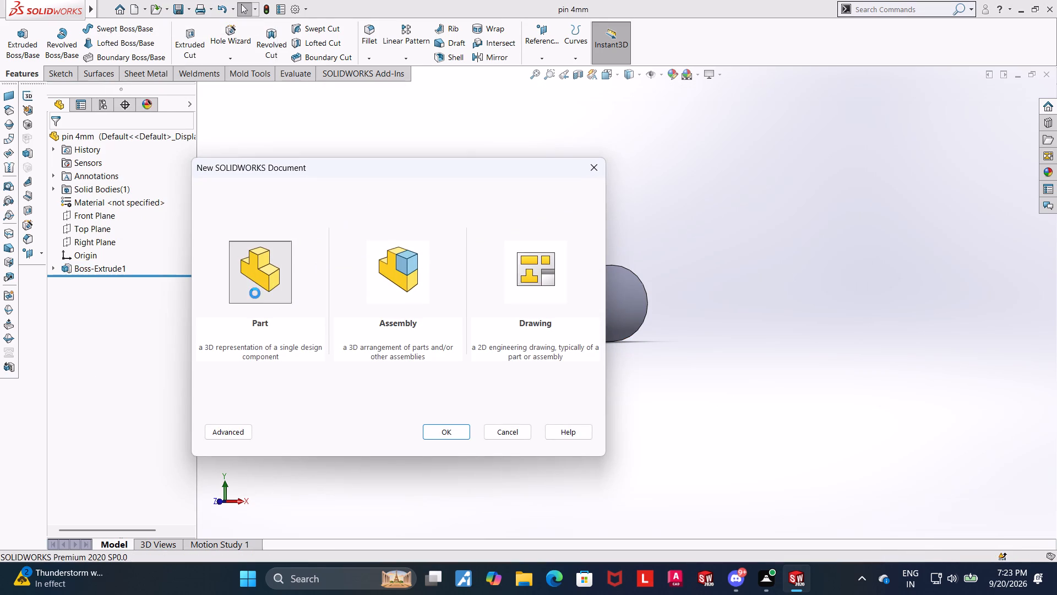
# Start a sketch on the Front Plane and draw a six-sided polygon centred on the origin, about 77 mm across flats.
pyautogui.click(104, 205)
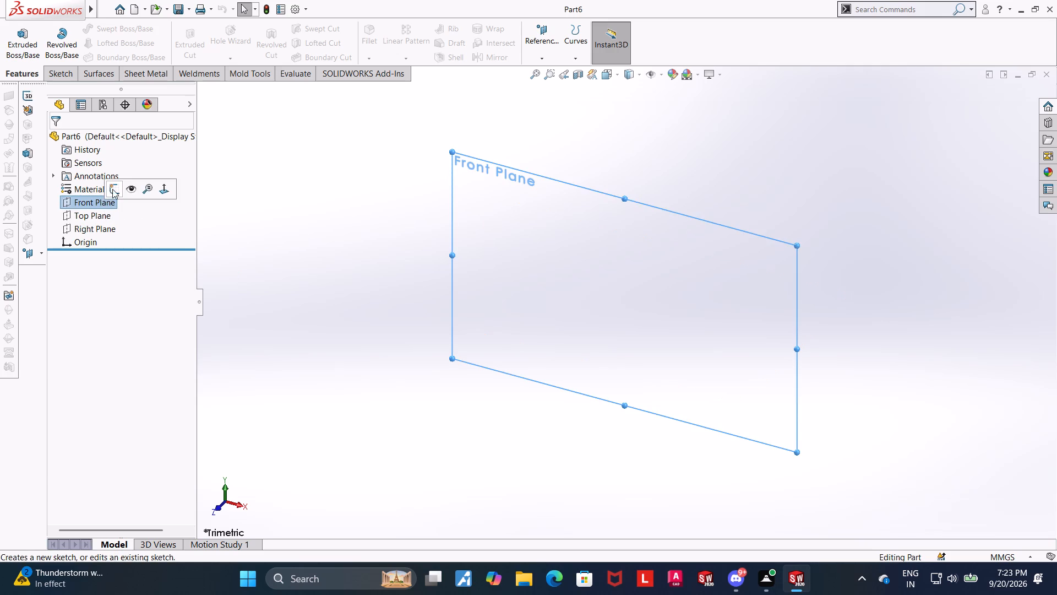
pyautogui.click(112, 189)
pyautogui.click(126, 53)
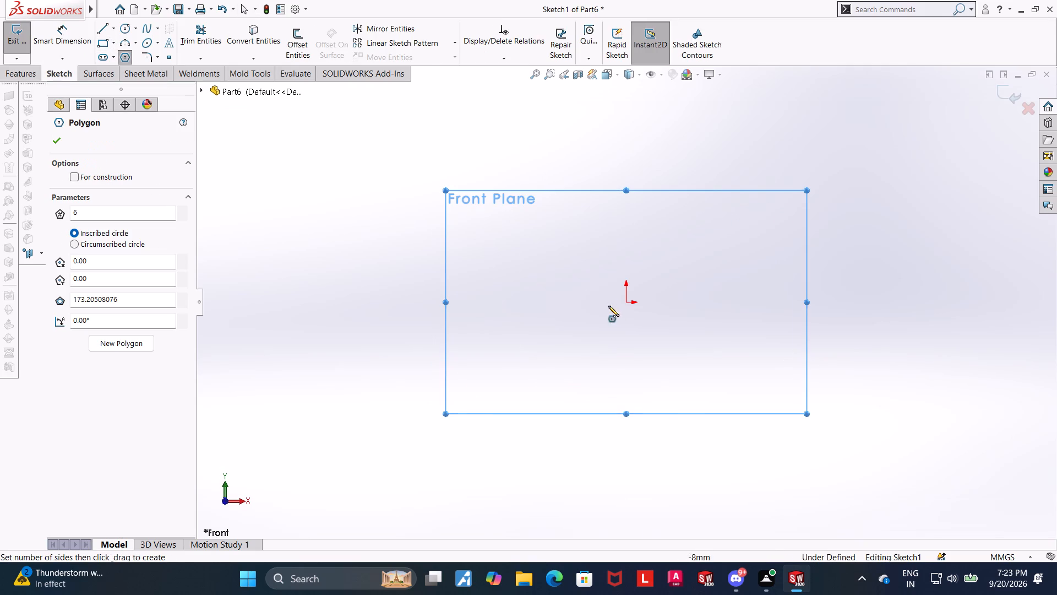
pyautogui.click(628, 300)
pyautogui.click(716, 301)
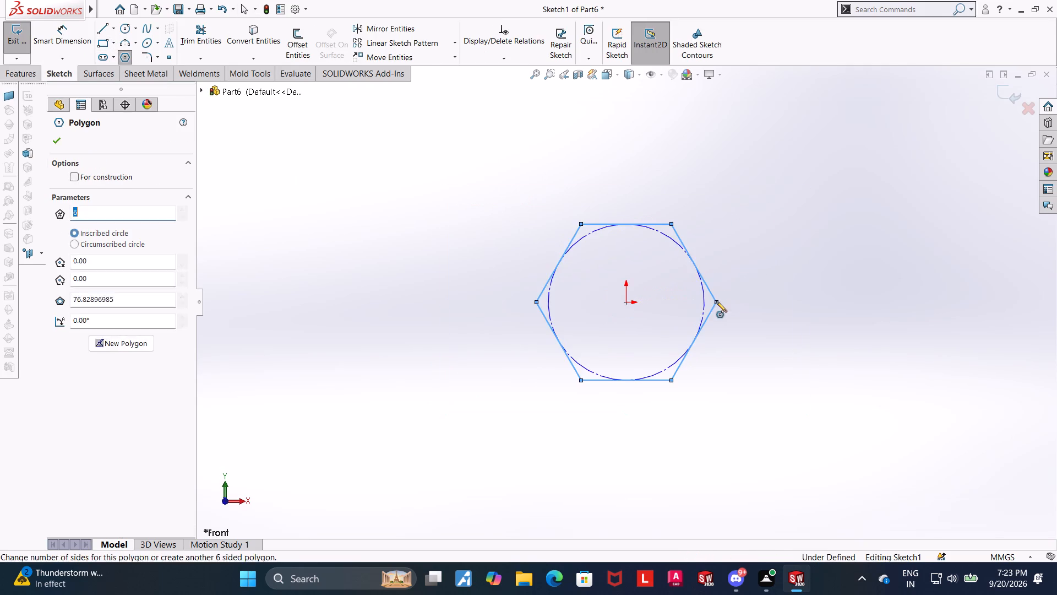
pyautogui.press('Escape')
pyautogui.press('Escape')
pyautogui.press('Escape')
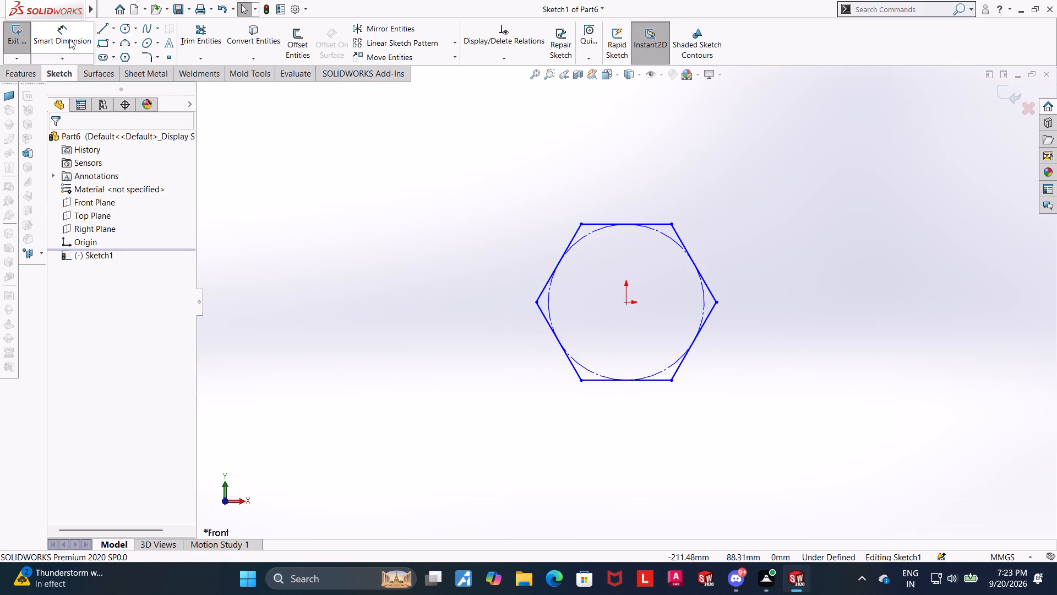
# Dimension the distance between the hexagon's two horizontal sides to 22 mm.
pyautogui.click(69, 39)
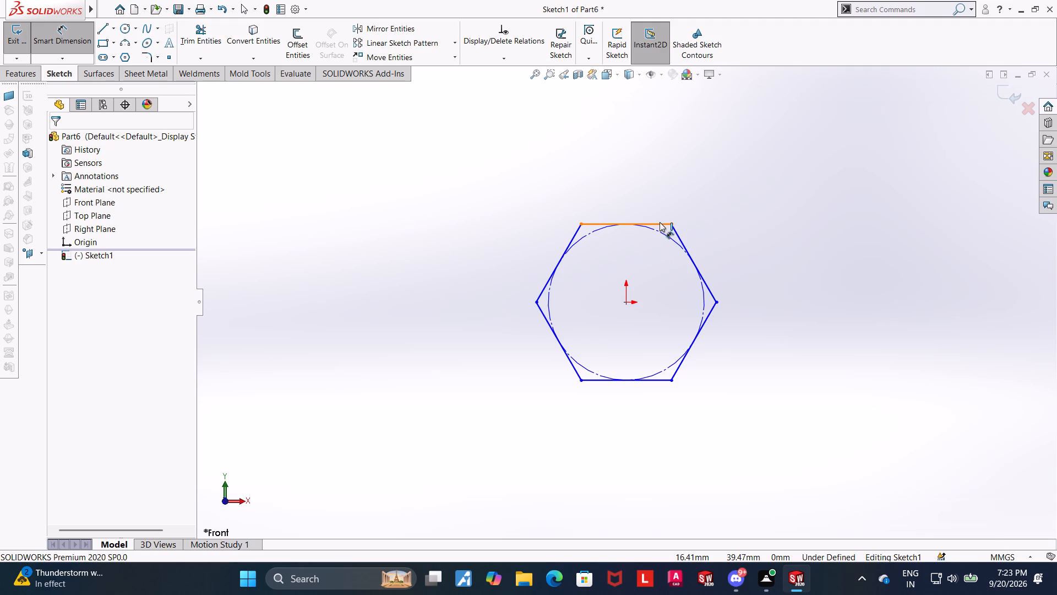
pyautogui.click(660, 222)
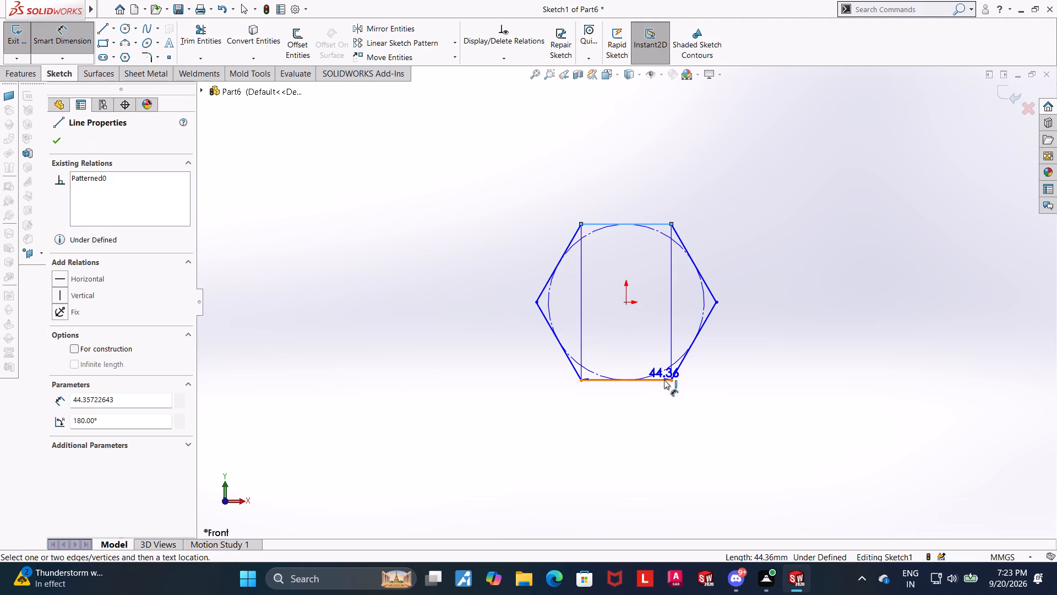
pyautogui.click(663, 379)
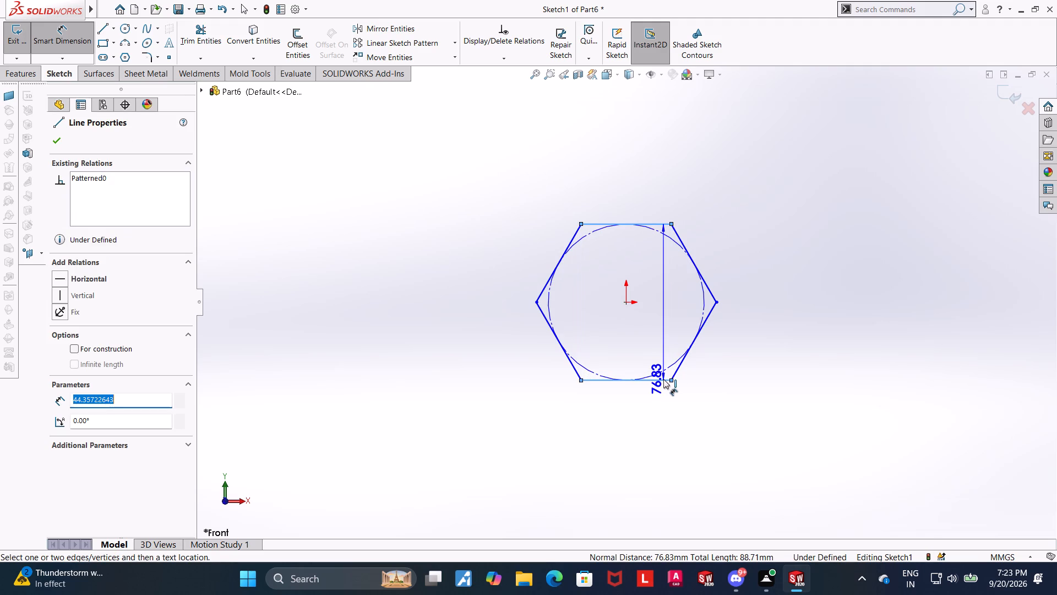
pyautogui.click(791, 333)
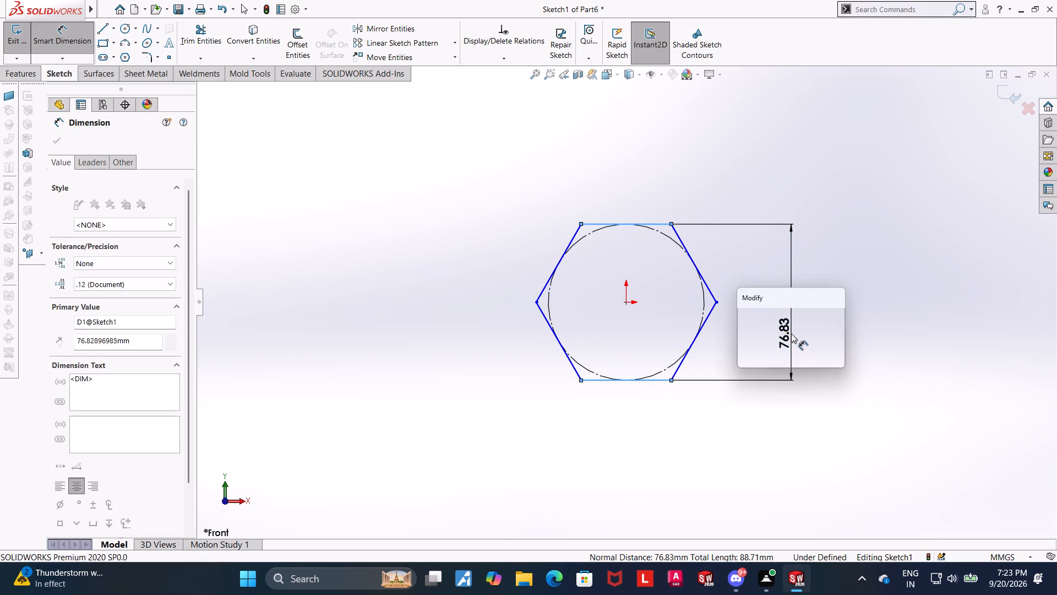
pyautogui.write('22')
pyautogui.press('Return')
pyautogui.press('Escape')
pyautogui.press('Escape')
# Set the hexagon's across-flats dimension to 20 mm.
pyautogui.doubleClick(791, 333)
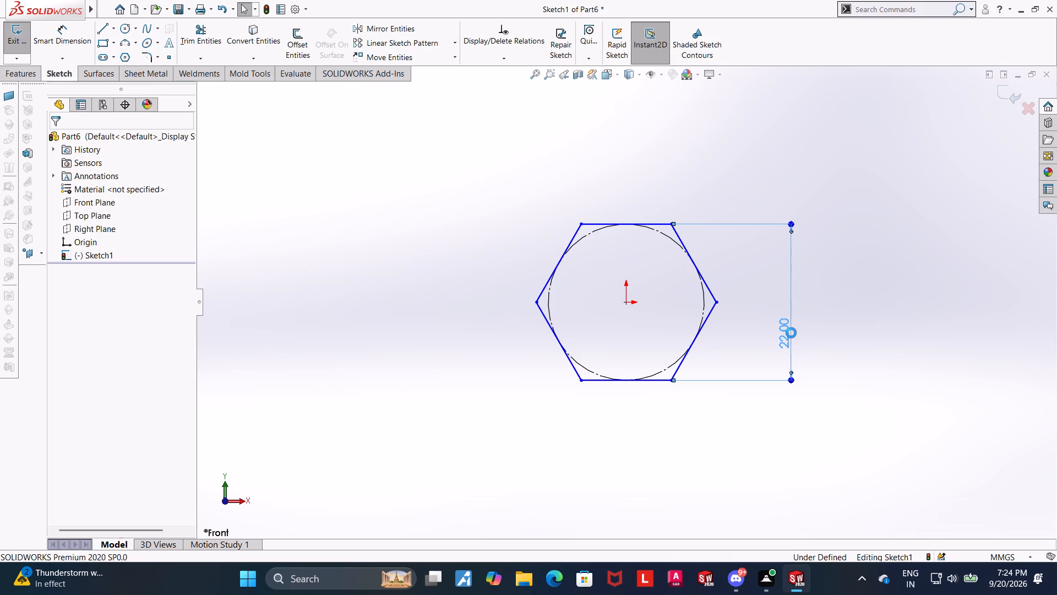
pyautogui.write('20')
pyautogui.press('Return')
pyautogui.press('Escape')
pyautogui.press('Escape')
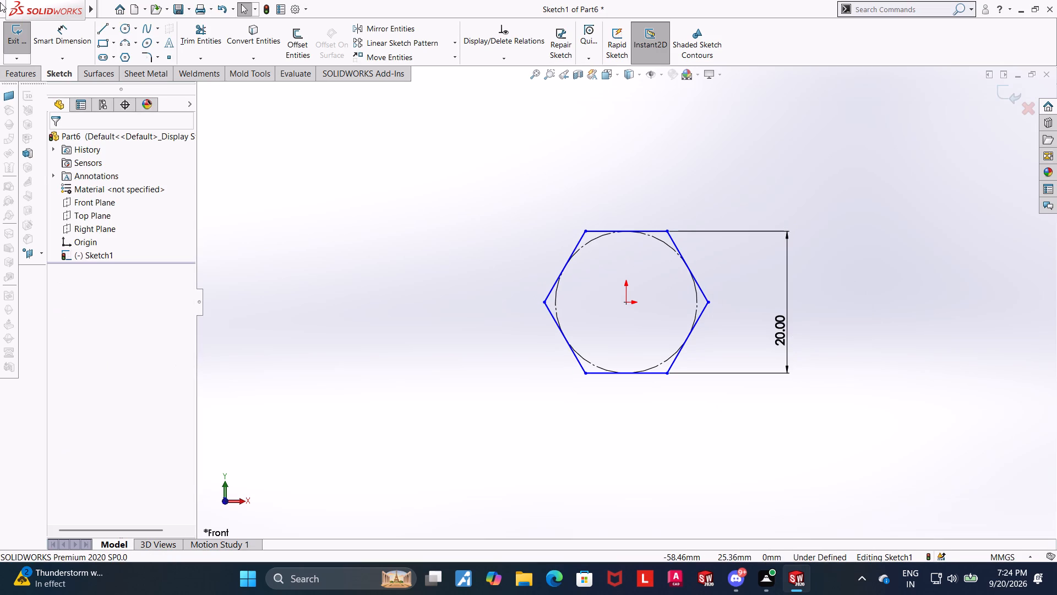
# Draw a circle about 9 mm in diameter centred on the origin inside the hexagon.
pyautogui.click(130, 25)
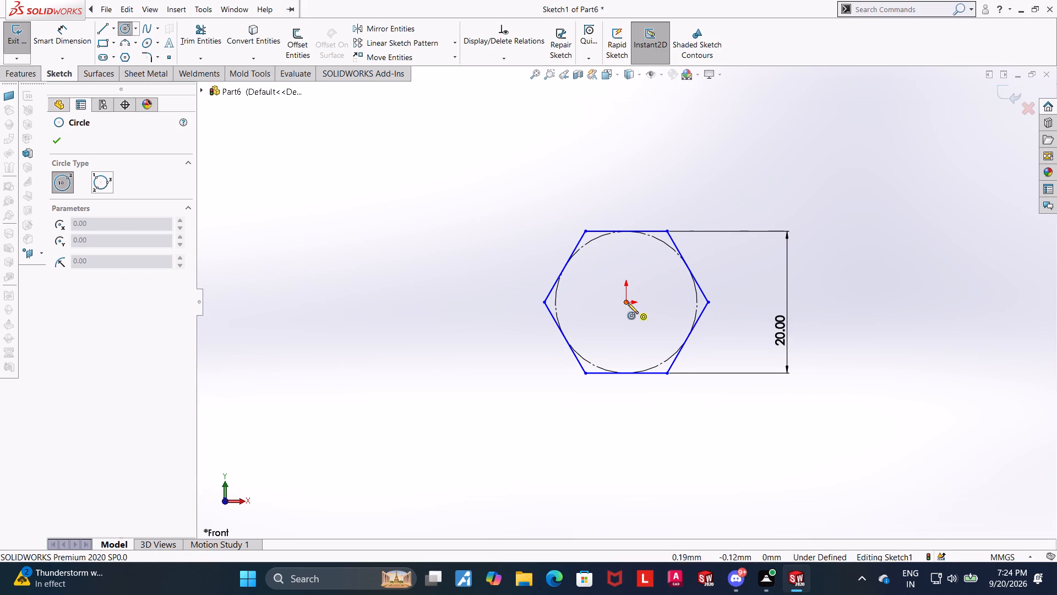
pyautogui.click(626, 304)
pyautogui.click(653, 284)
pyautogui.press('Escape')
pyautogui.press('Escape')
# Dimension the inner circle to a 10 mm diameter and exit the sketch.
pyautogui.click(81, 48)
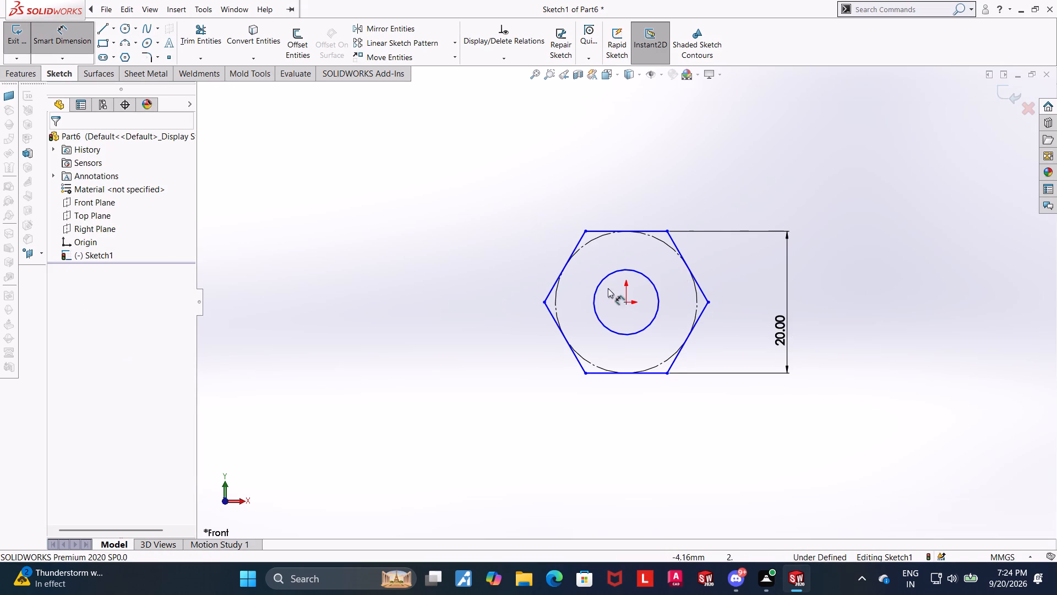
pyautogui.click(608, 275)
pyautogui.click(587, 253)
pyautogui.write('10')
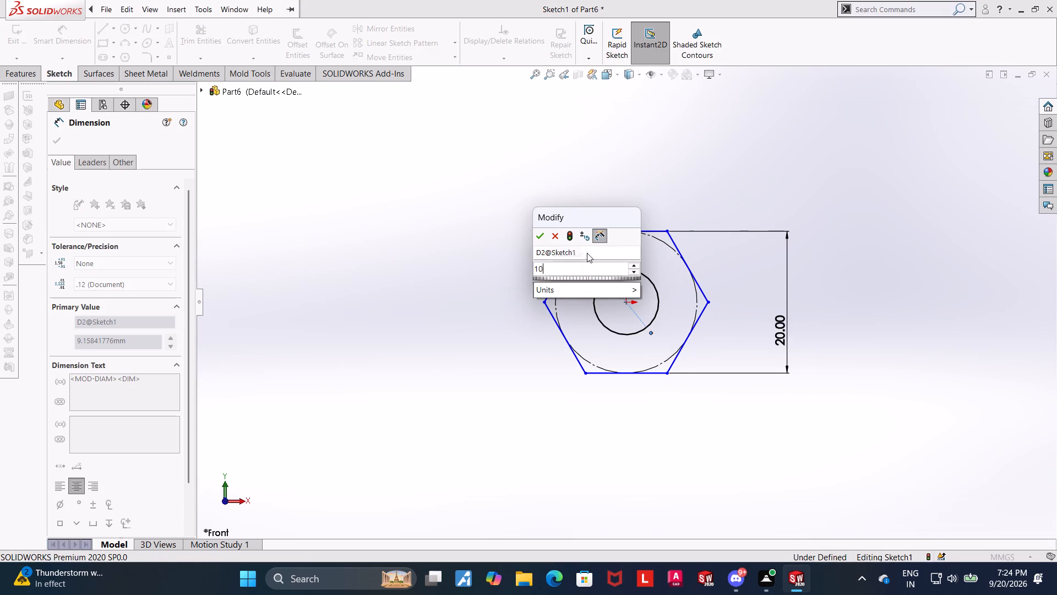
pyautogui.press('Return')
pyautogui.press('Escape')
pyautogui.press('Escape')
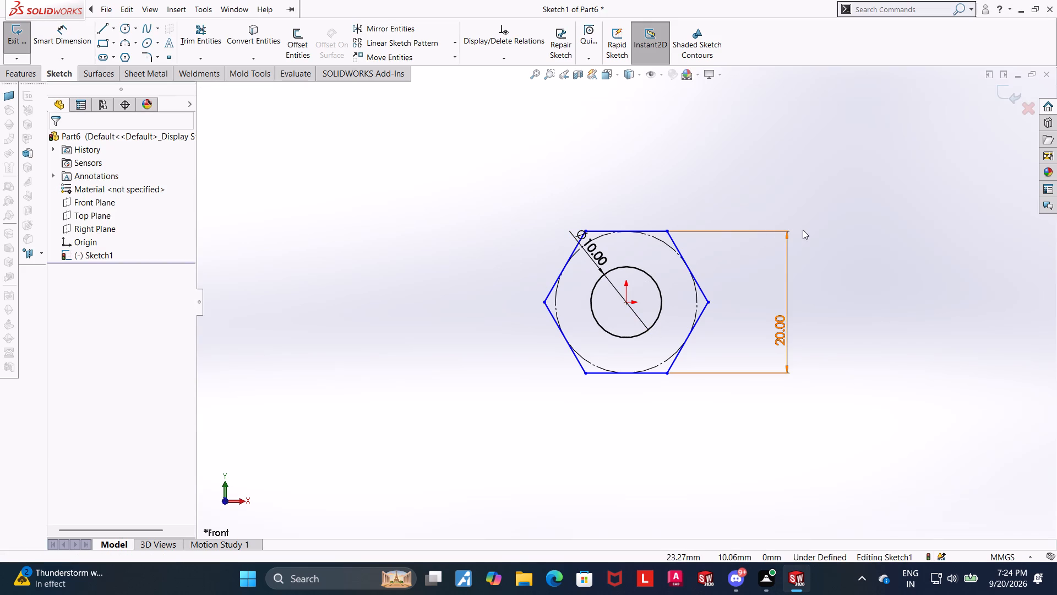
pyautogui.click(1016, 89)
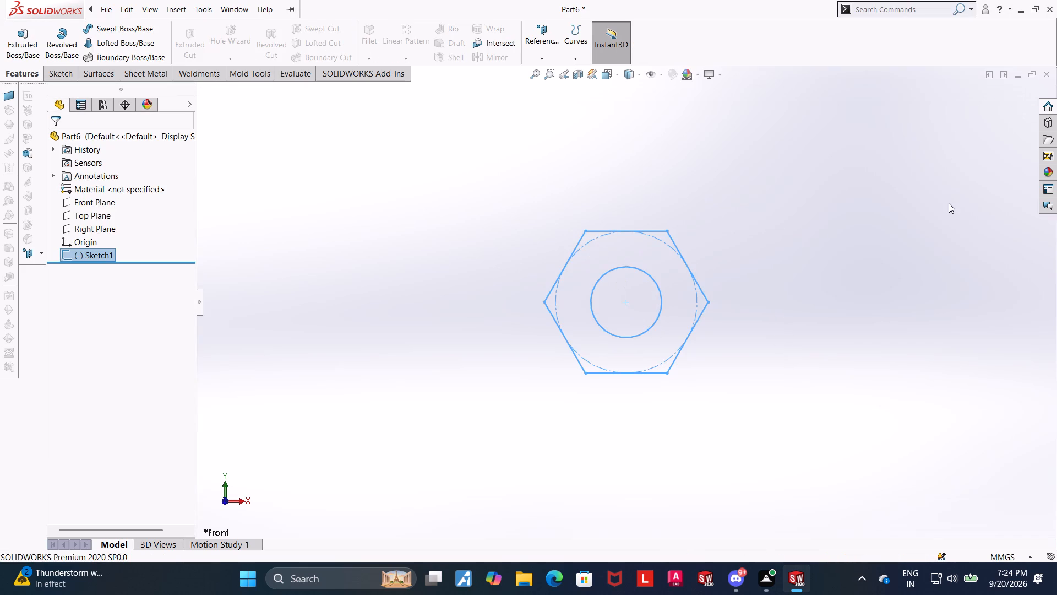
# Extrude the hexagon with its central hole 6 mm using the Mid Plane end condition.
pyautogui.moveTo(942, 205); pyautogui.dragTo(888, 199, button='middle')
pyautogui.click(16, 35)
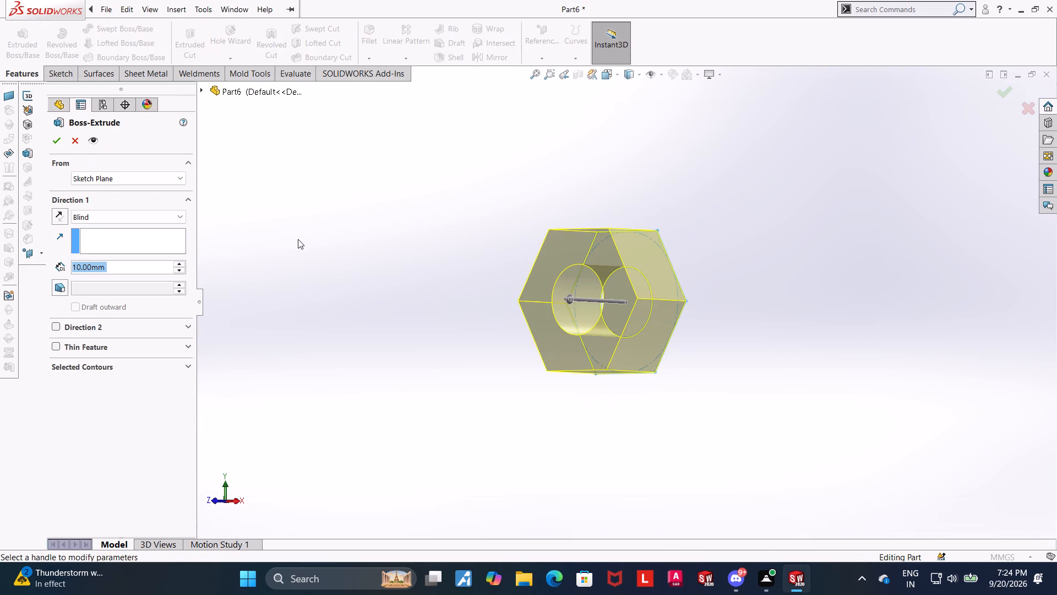
pyautogui.press('6')
pyautogui.press('Return')
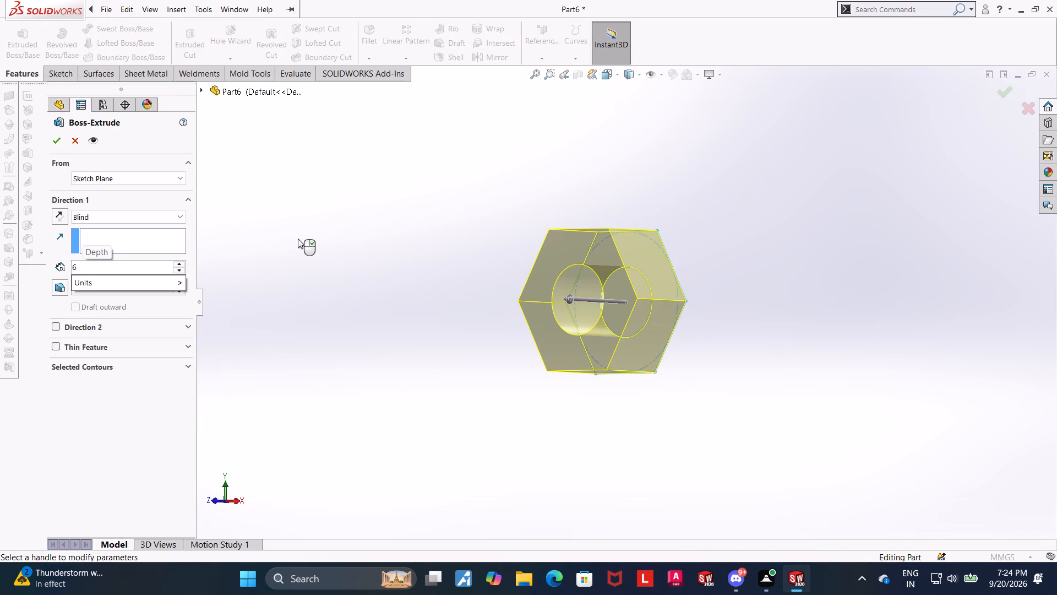
pyautogui.click(87, 211)
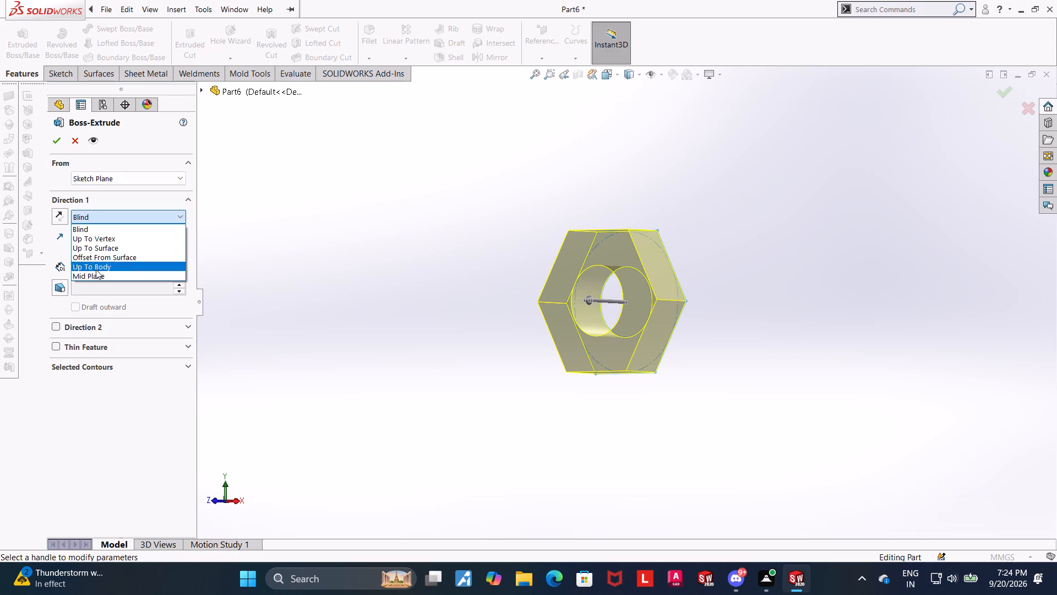
pyautogui.click(95, 275)
pyautogui.click(53, 139)
pyautogui.click(393, 235)
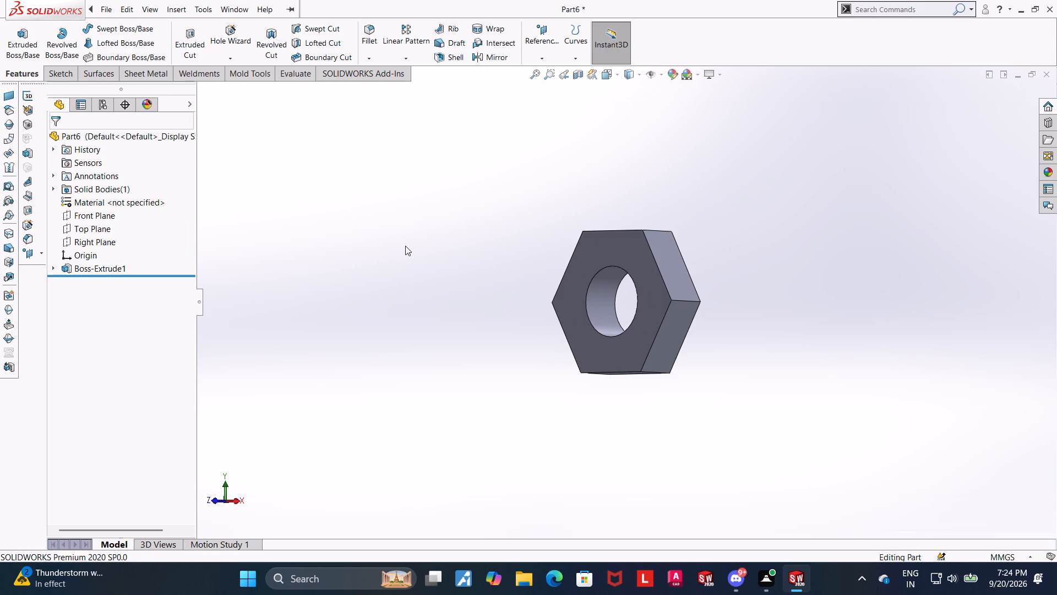
# Start a new sketch on the Top Plane of the hex nut.
pyautogui.moveTo(413, 268); pyautogui.dragTo(459, 317, button='middle')
pyautogui.moveTo(724, 290); pyautogui.dragTo(721, 271, button='middle')
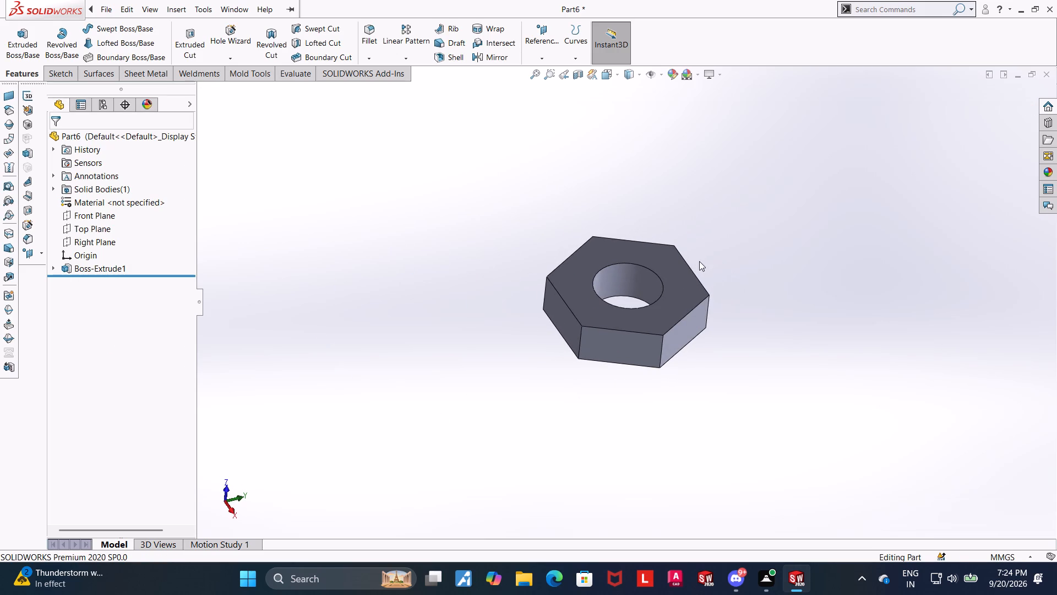
pyautogui.moveTo(732, 245); pyautogui.dragTo(722, 230, button='middle')
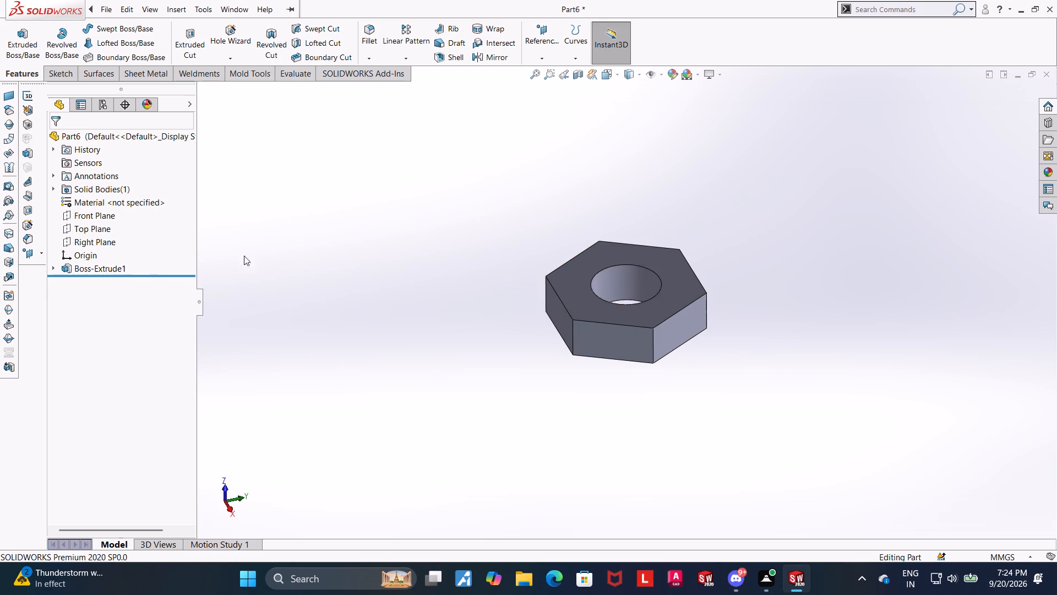
pyautogui.click(101, 225)
pyautogui.click(113, 212)
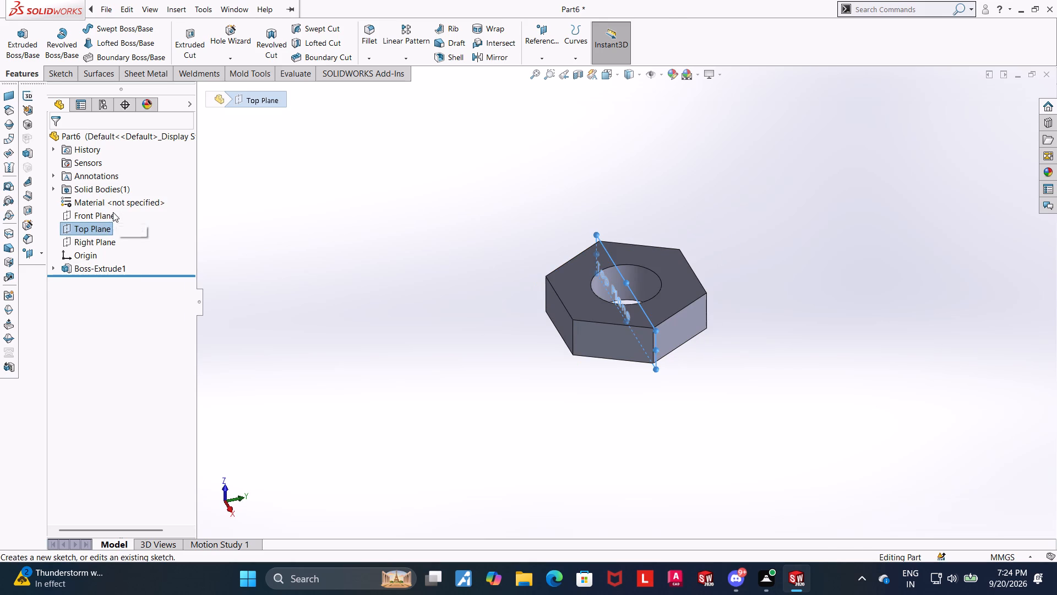
pyautogui.click(110, 282)
pyautogui.click(136, 267)
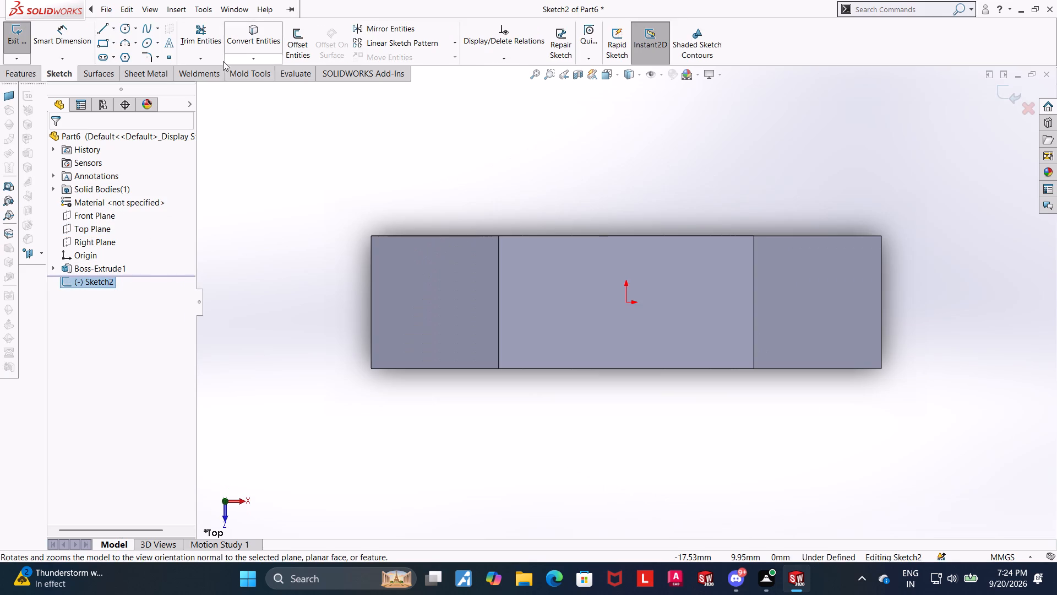
# Draw a vertical construction centreline about 12.3 mm long through the origin, extending beyond both faces of the nut.
pyautogui.click(117, 26)
pyautogui.click(119, 52)
pyautogui.scroll(2, 623, 219)
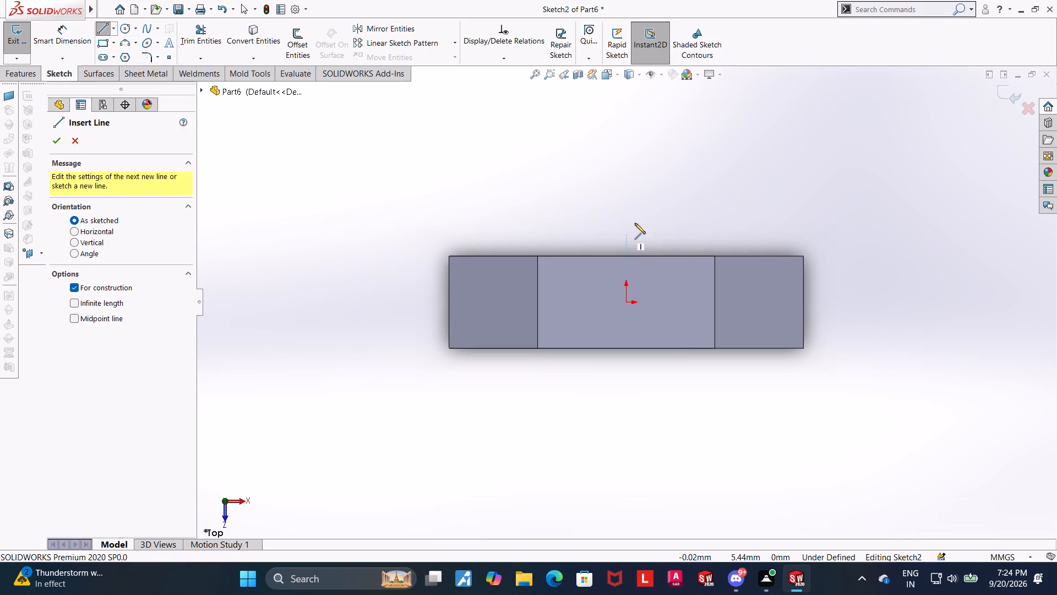
pyautogui.click(628, 224)
pyautogui.click(626, 413)
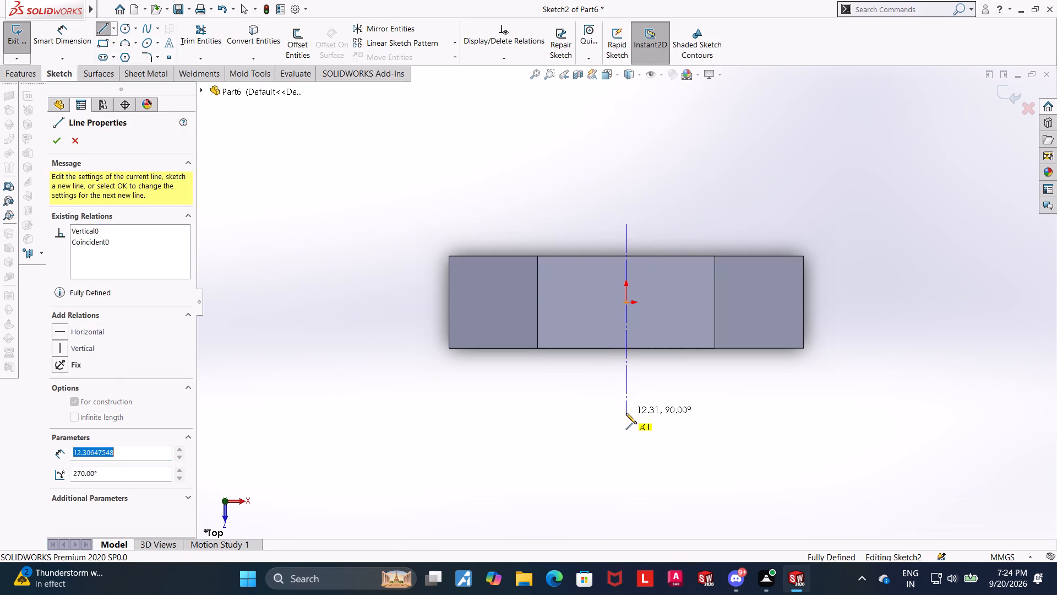
pyautogui.press('Escape')
pyautogui.press('Escape')
pyautogui.press('Escape')
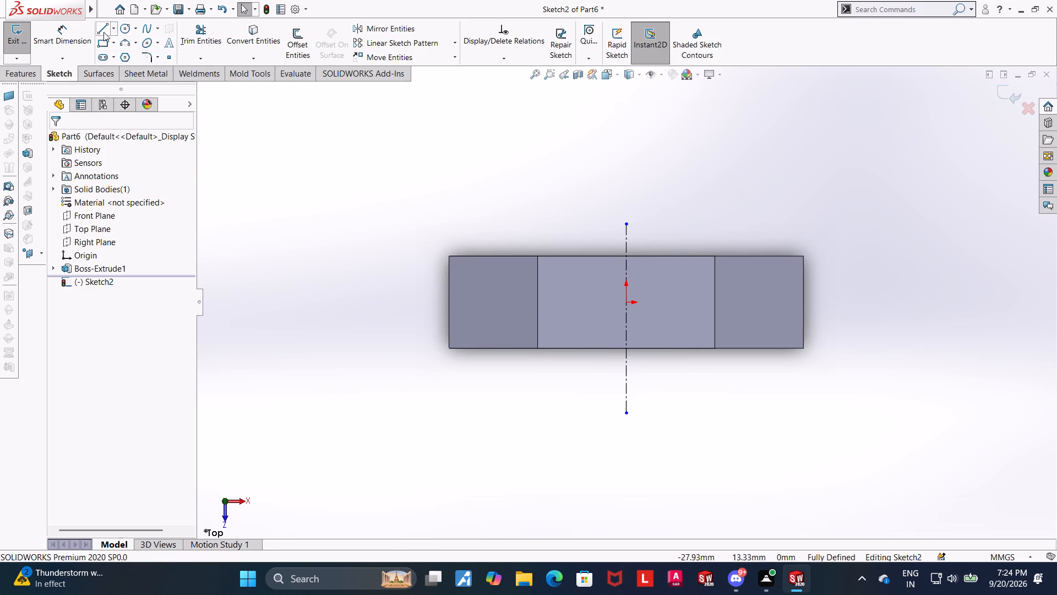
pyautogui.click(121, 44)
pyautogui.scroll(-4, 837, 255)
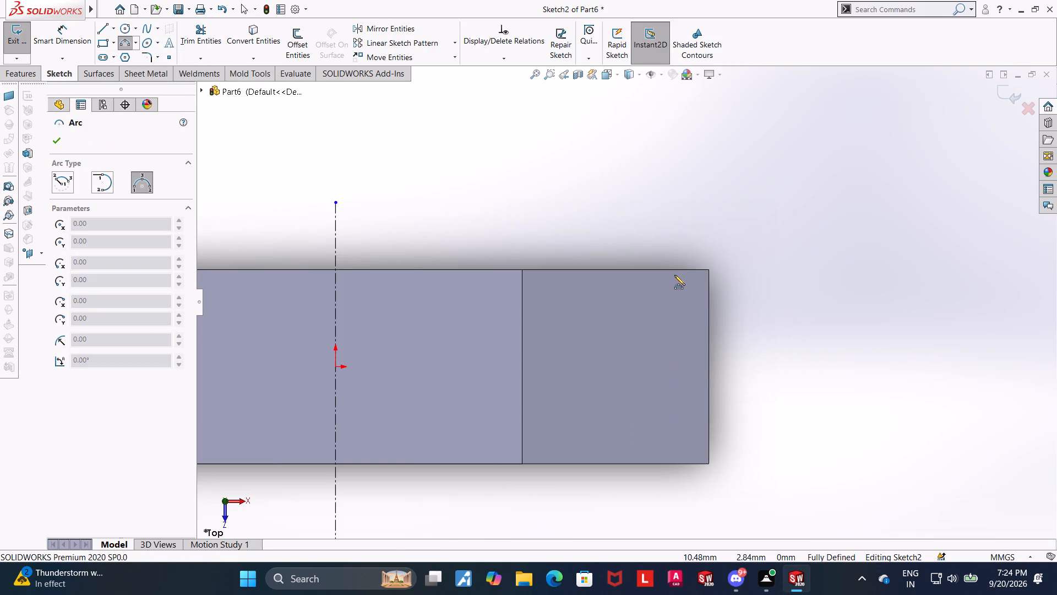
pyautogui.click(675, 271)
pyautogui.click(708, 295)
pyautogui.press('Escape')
# Draw a three-point arc of about 0.86 mm radius across the upper-right corner of the nut's side profile.
pyautogui.scroll(-5, 706, 275)
pyautogui.click(124, 40)
pyautogui.click(632, 271)
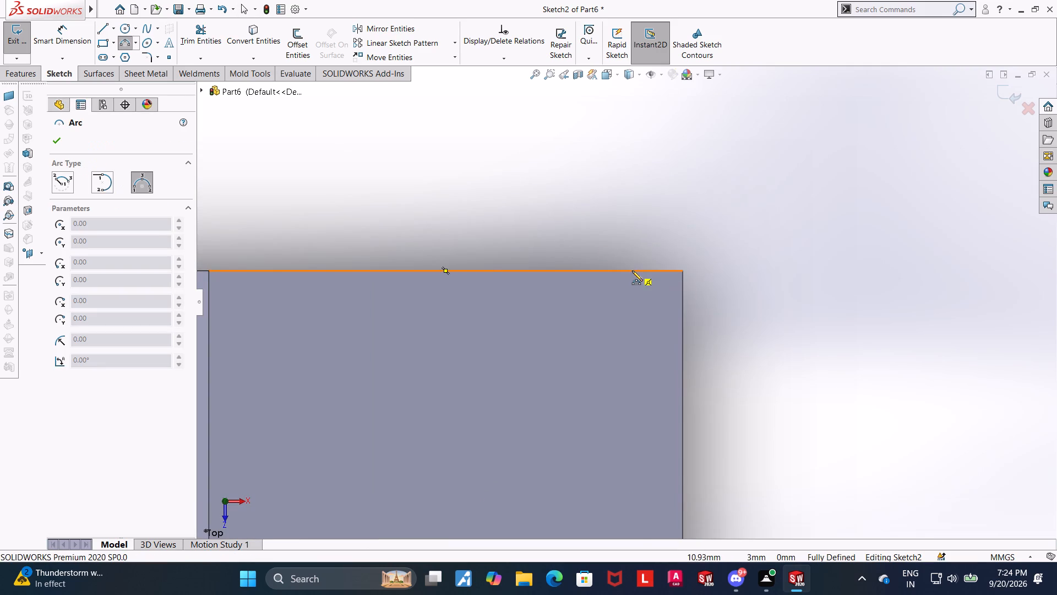
pyautogui.click(680, 334)
pyautogui.click(669, 296)
pyautogui.press('Escape')
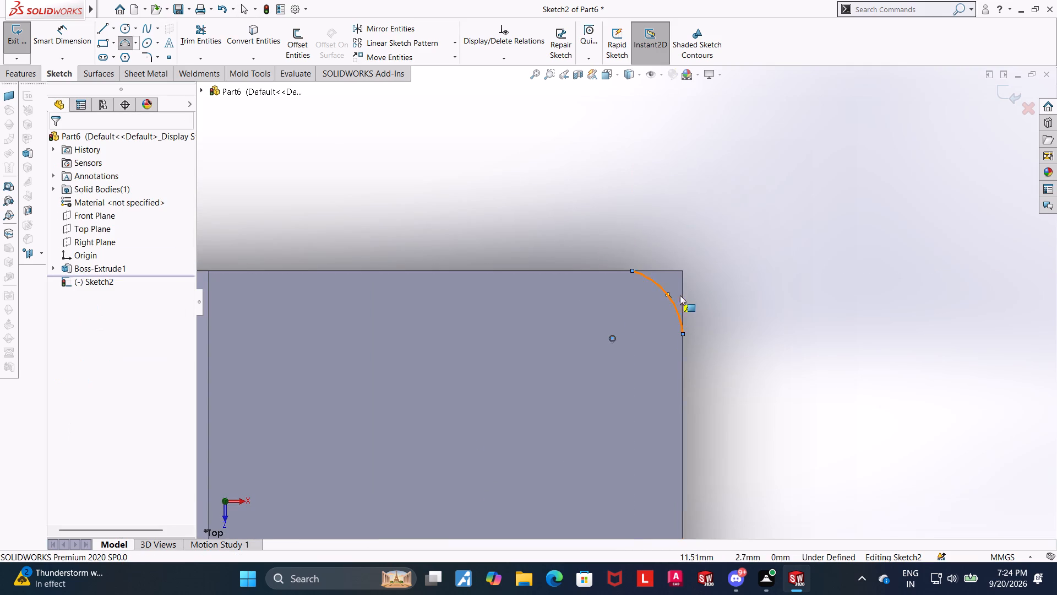
pyautogui.press('Escape')
pyautogui.press('Escape')
# Close the arc into a corner profile with a horizontal line about 0.62 mm and a vertical line about 0.77 mm along the nut's edges.
pyautogui.click(104, 29)
pyautogui.click(632, 270)
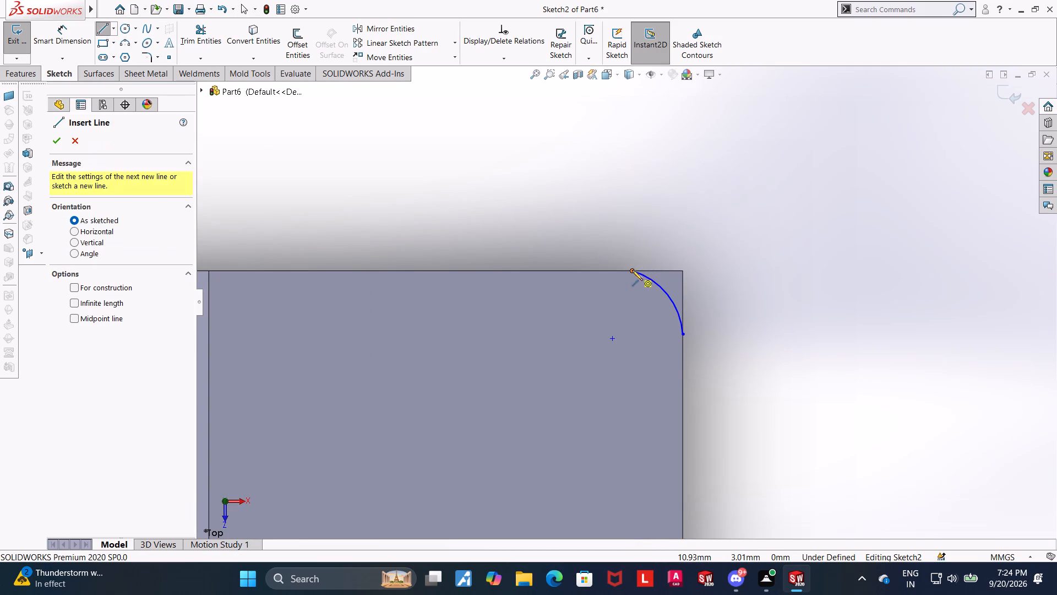
pyautogui.click(682, 271)
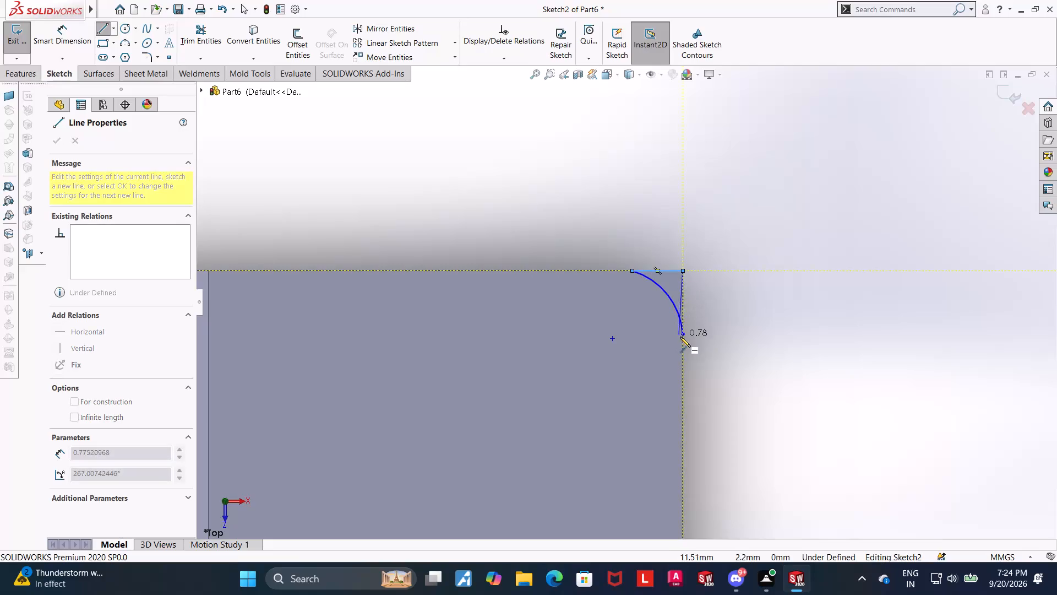
pyautogui.click(682, 337)
pyautogui.press('Escape')
pyautogui.press('Escape')
pyautogui.press('Escape')
# Dimension the corner arc to a 2 mm radius.
pyautogui.click(51, 37)
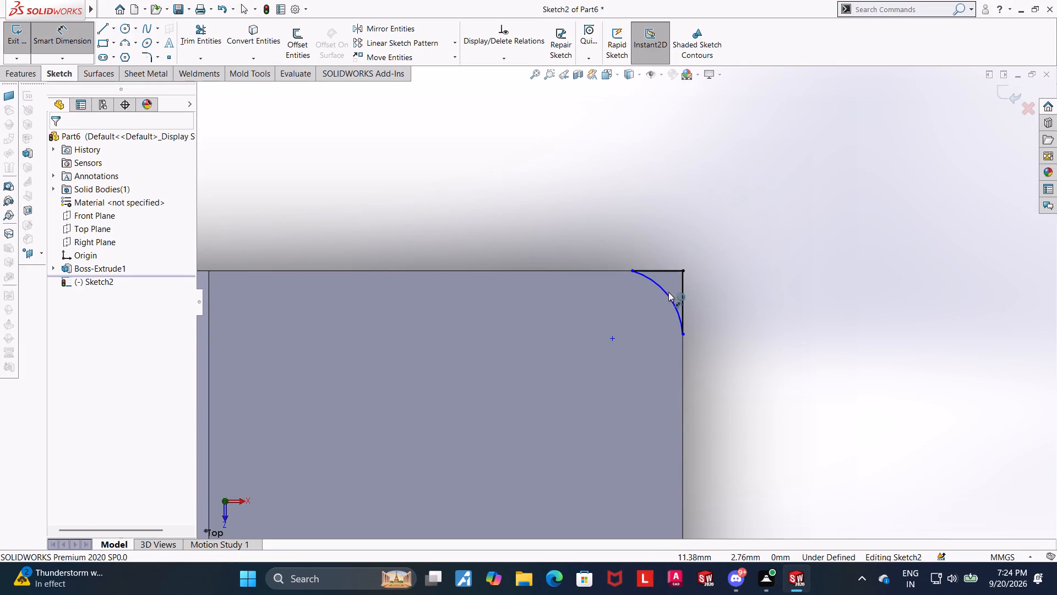
pyautogui.click(667, 292)
pyautogui.click(722, 287)
pyautogui.press('2')
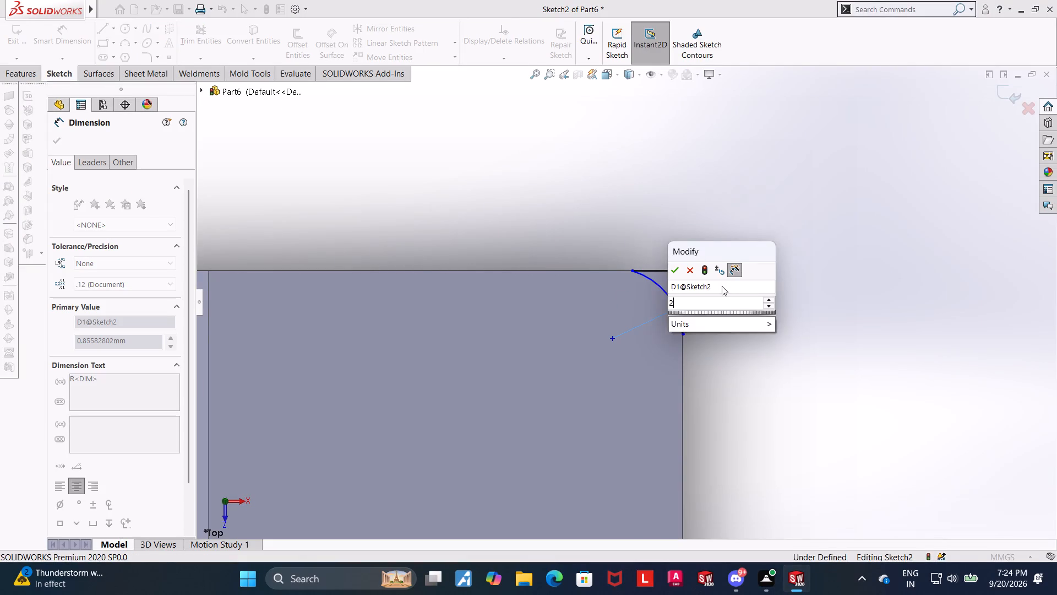
pyautogui.press('Return')
pyautogui.press('Escape')
pyautogui.press('Escape')
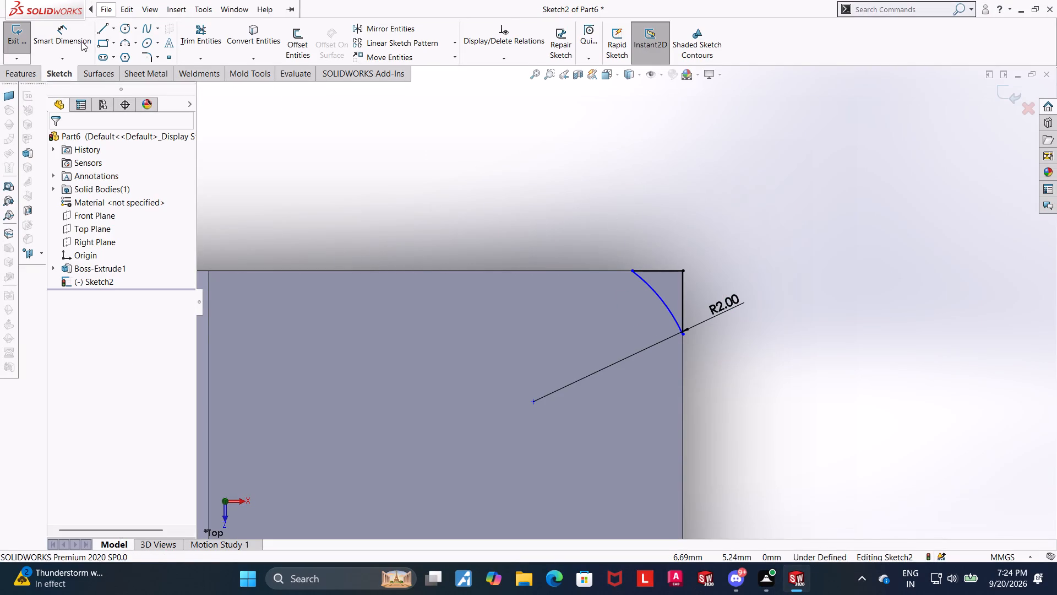
# Dimension the corner profile's horizontal line to 1 mm.
pyautogui.click(80, 41)
pyautogui.click(660, 273)
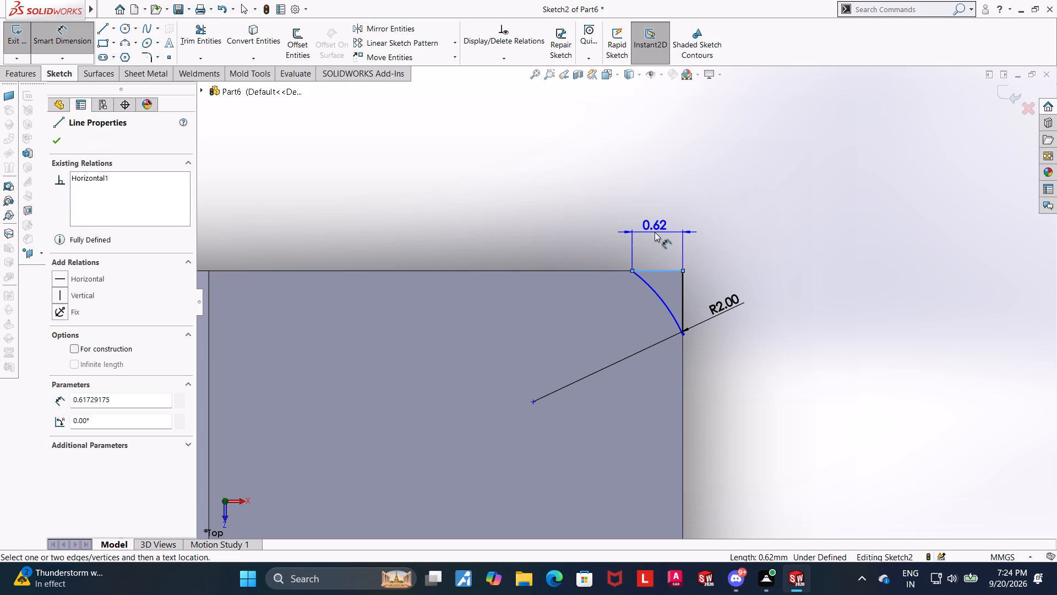
pyautogui.doubleClick(655, 232)
pyautogui.press('1')
pyautogui.press('Return')
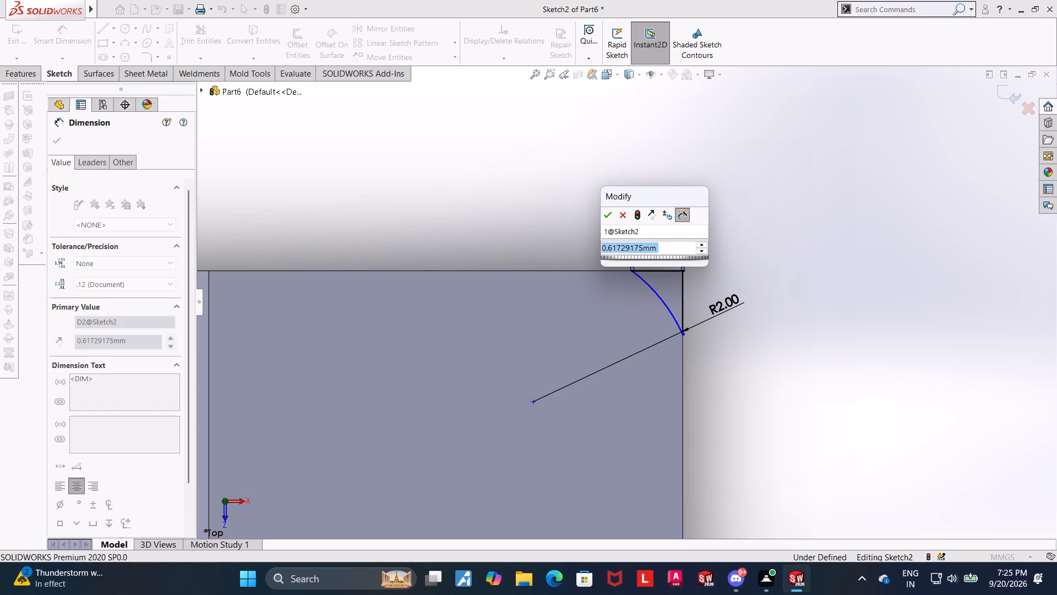
pyautogui.press('1')
pyautogui.press('Return')
pyautogui.press('Escape')
pyautogui.press('Escape')
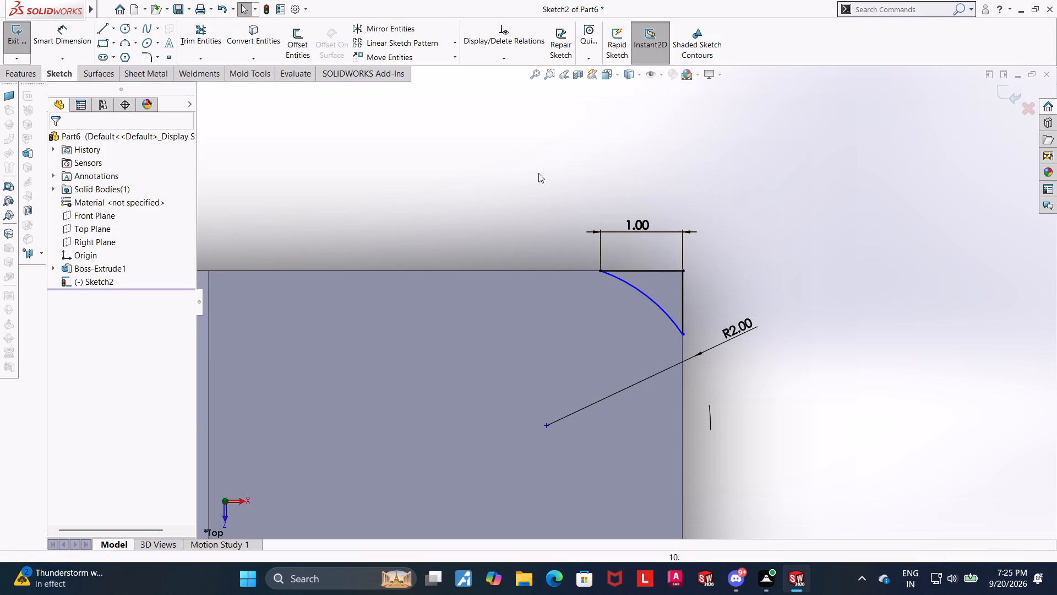
# Dimension the corner profile's vertical line to 1 mm and exit the sketch.
pyautogui.click(70, 34)
pyautogui.click(682, 302)
pyautogui.click(708, 300)
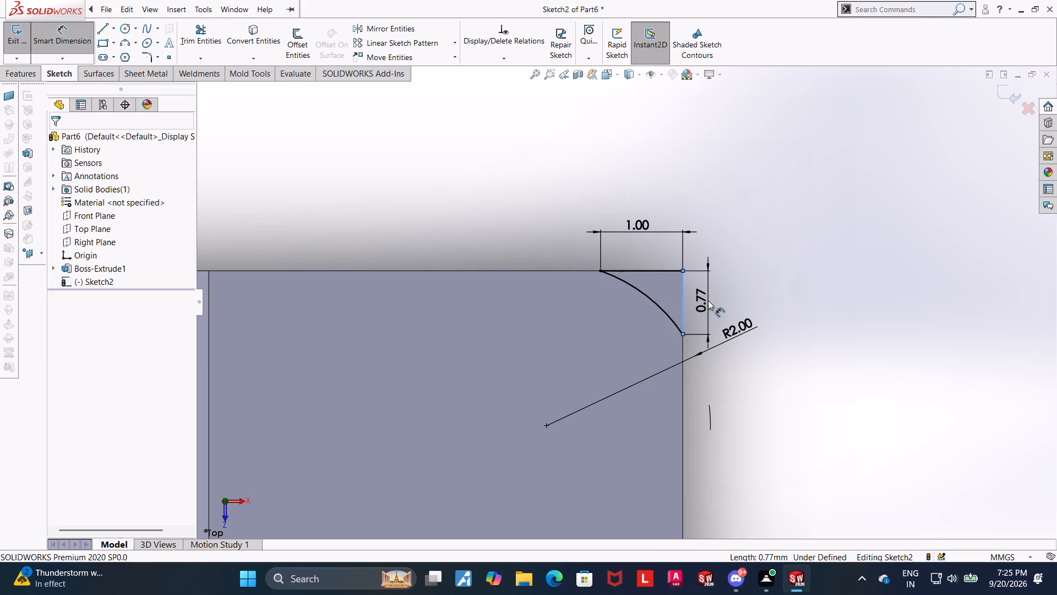
pyautogui.press('1')
pyautogui.press('Return')
pyautogui.press('Escape')
pyautogui.press('Escape')
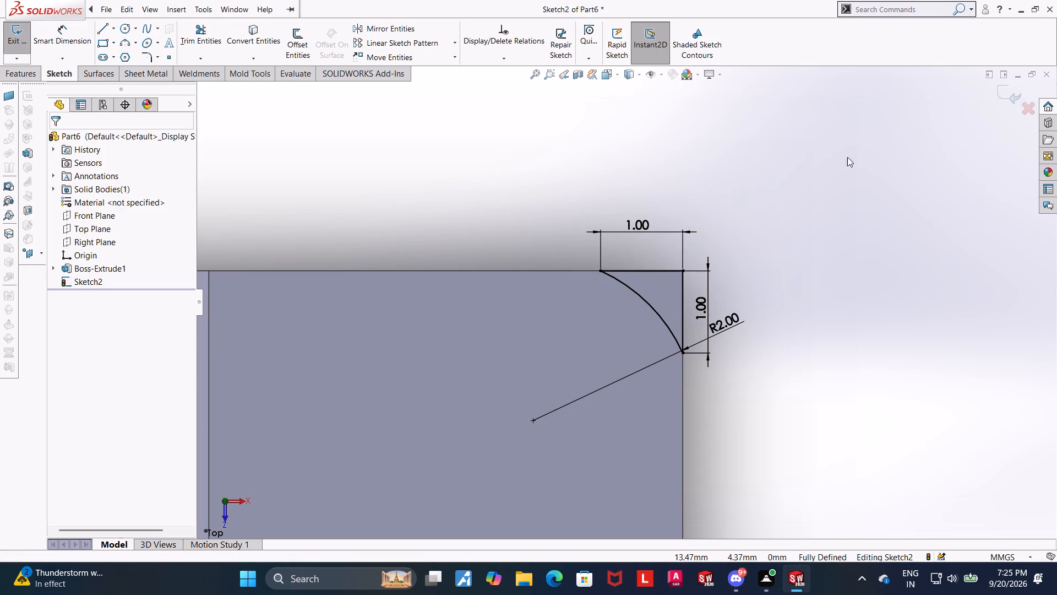
pyautogui.click(1004, 99)
# Cut the nut's corners with a 360° Revolved Cut of the corner profile about the vertical centreline.
pyautogui.scroll(4, 994, 201)
pyautogui.scroll(5, 741, 275)
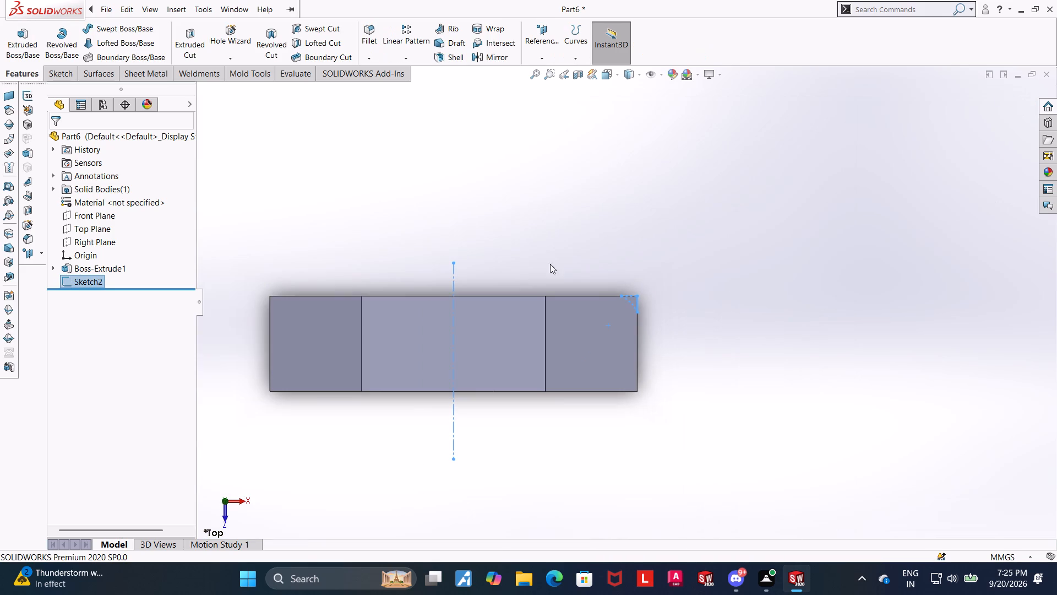
pyautogui.click(278, 34)
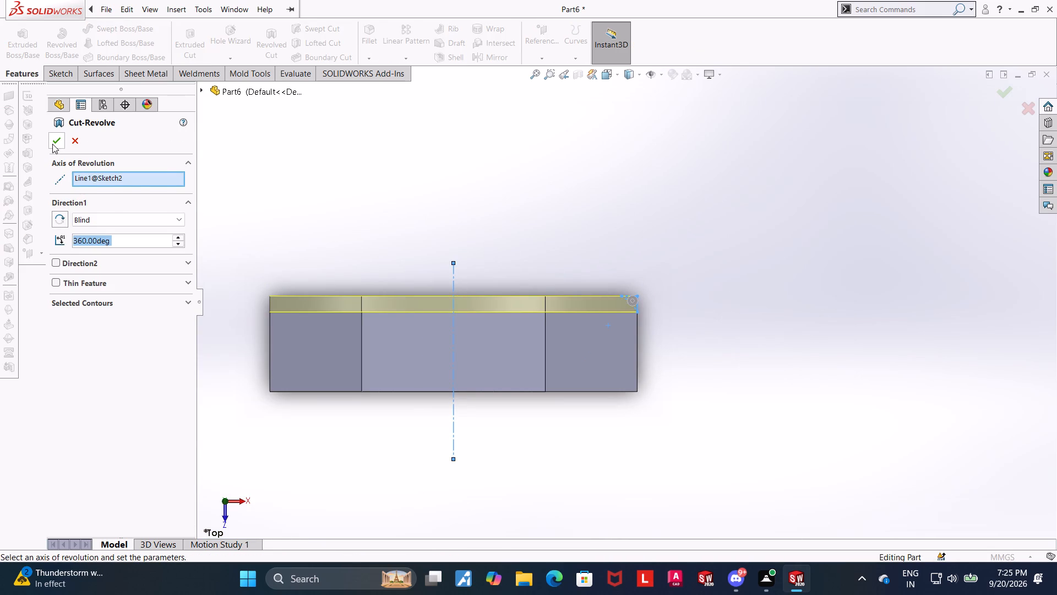
pyautogui.click(52, 144)
pyautogui.click(815, 255)
# Mirror the revolved corner cut about the Front Plane onto the nut's opposite face.
pyautogui.moveTo(674, 246); pyautogui.dragTo(679, 279, button='middle')
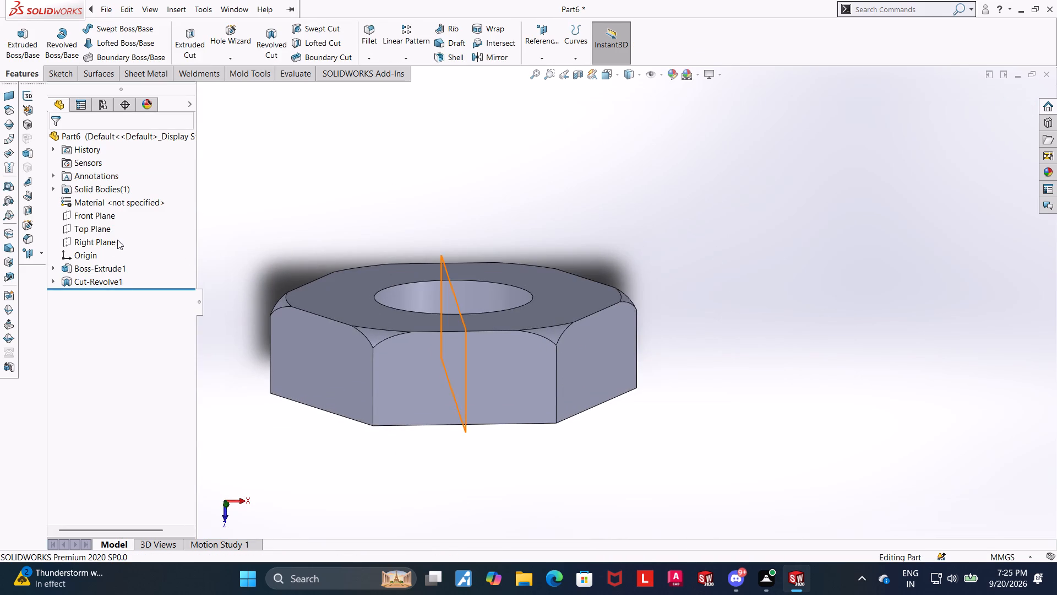
pyautogui.click(488, 59)
pyautogui.click(203, 92)
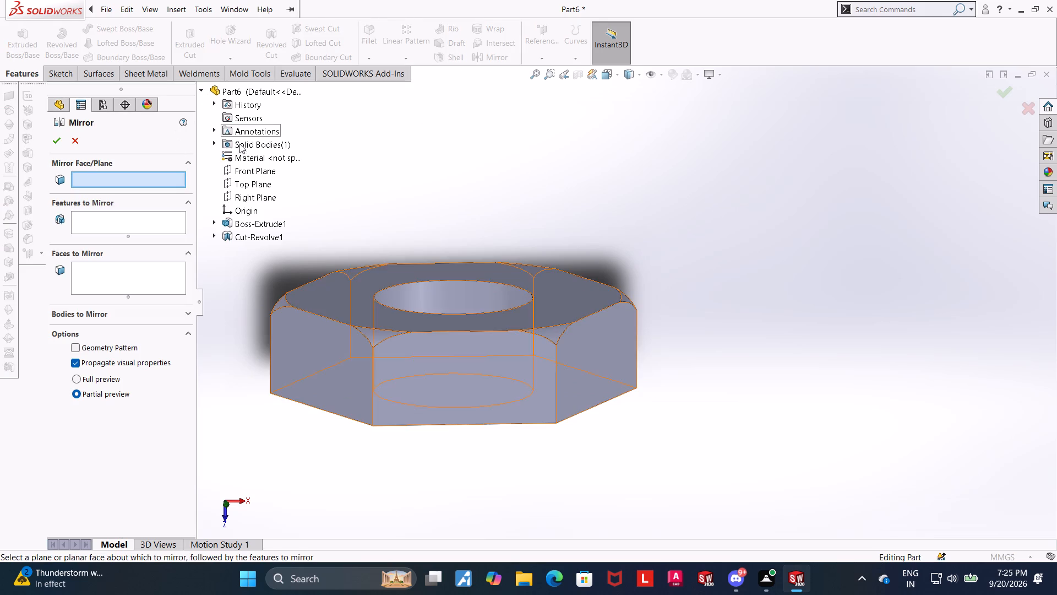
pyautogui.click(240, 167)
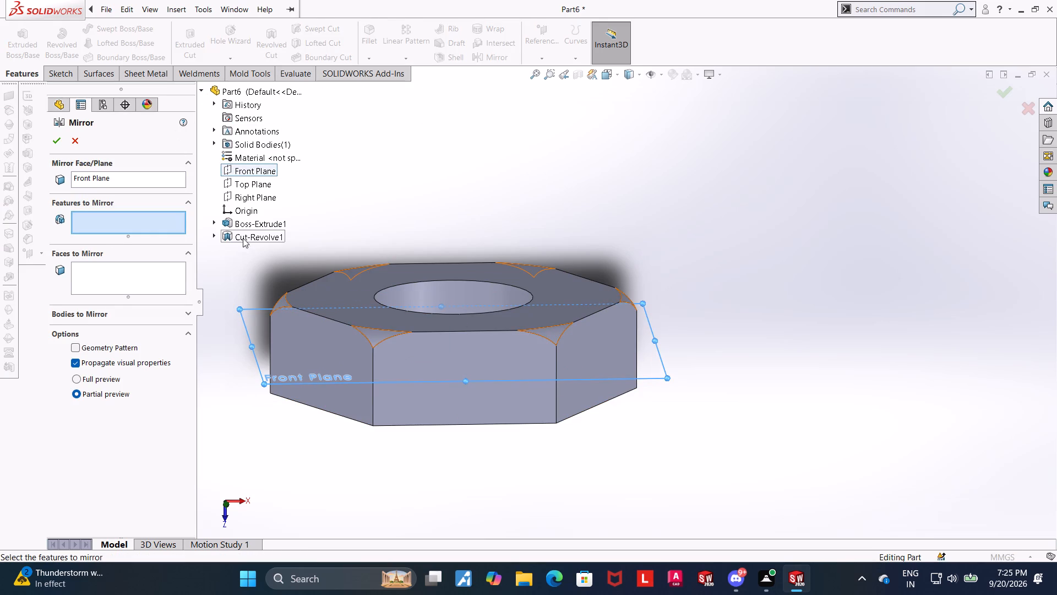
pyautogui.click(243, 237)
pyautogui.click(58, 139)
pyautogui.click(799, 265)
# Examine the corner cuts on both faces of the nut from several angles.
pyautogui.moveTo(760, 288); pyautogui.dragTo(765, 221, button='middle')
pyautogui.moveTo(757, 223); pyautogui.dragTo(754, 291, button='middle')
pyautogui.scroll(4, 754, 291)
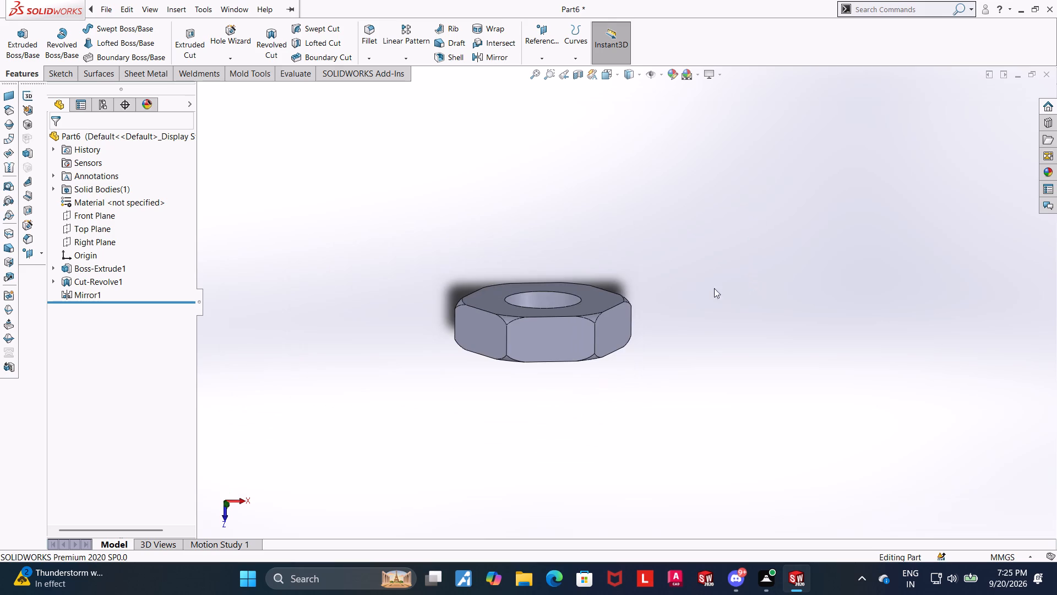
pyautogui.scroll(-2, 552, 313)
pyautogui.moveTo(759, 322); pyautogui.dragTo(759, 331, button='middle')
pyautogui.scroll(-3, 700, 307)
pyautogui.scroll(4, 700, 304)
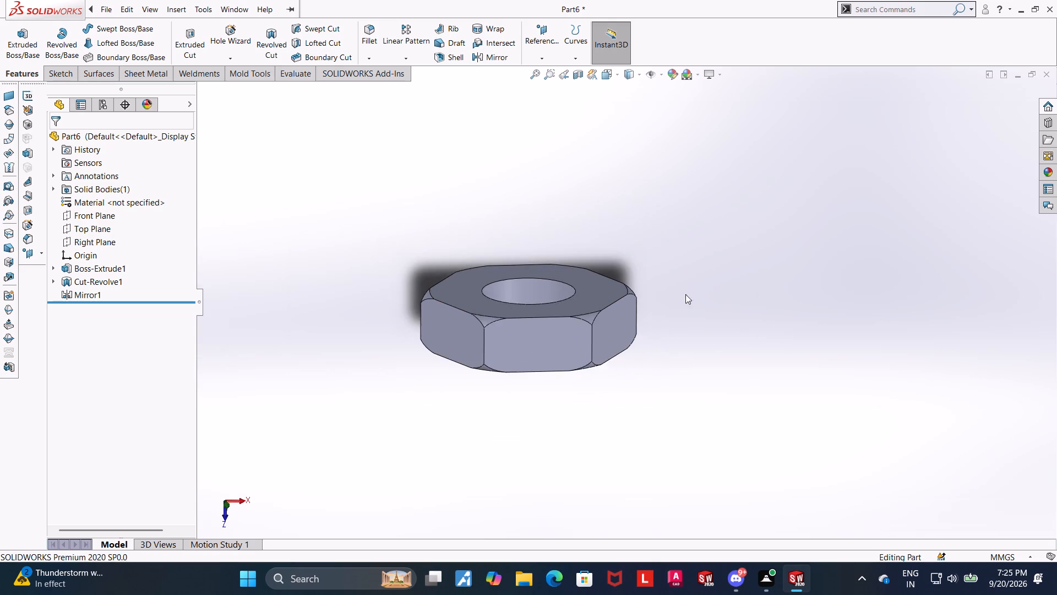
pyautogui.scroll(-3, 426, 323)
pyautogui.scroll(1, 903, 301)
pyautogui.moveTo(892, 306); pyautogui.dragTo(891, 178, button='middle')
pyautogui.moveTo(858, 331); pyautogui.dragTo(864, 101, button='middle')
pyautogui.scroll(1, 814, 316)
pyautogui.moveTo(814, 317); pyautogui.dragTo(831, 164, button='middle')
pyautogui.scroll(-1, 777, 252)
pyautogui.moveTo(788, 286); pyautogui.dragTo(788, 324, button='middle')
pyautogui.scroll(-1, 732, 252)
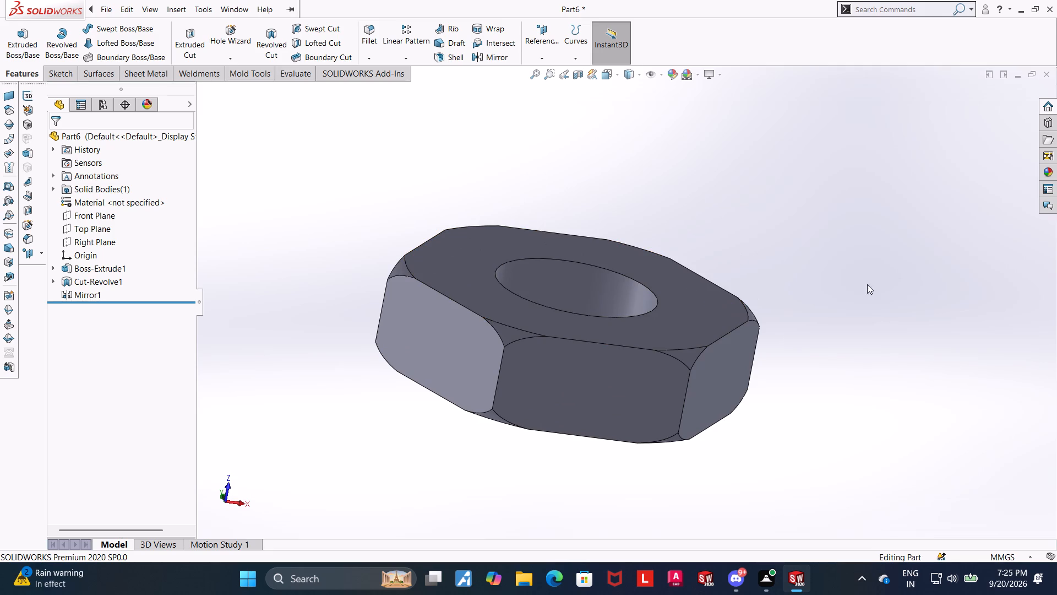
pyautogui.moveTo(843, 256); pyautogui.dragTo(832, 262, button='middle')
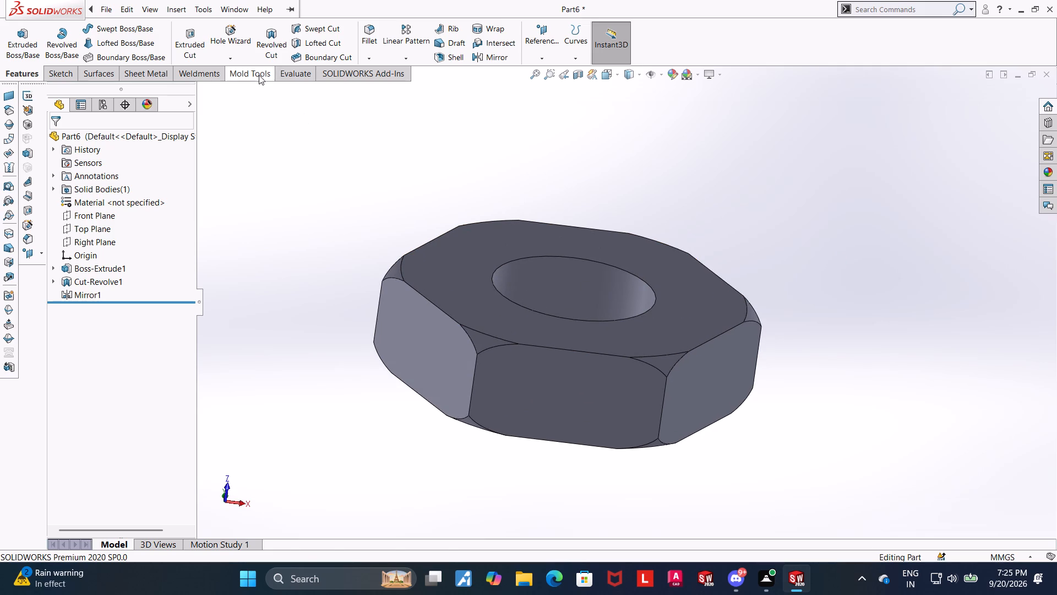
# Cut an M10x1.5 Metric Tap thread in the central hole, starting at one nut face and ending Up To Selection at the opposite face.
pyautogui.click(228, 60)
pyautogui.click(244, 101)
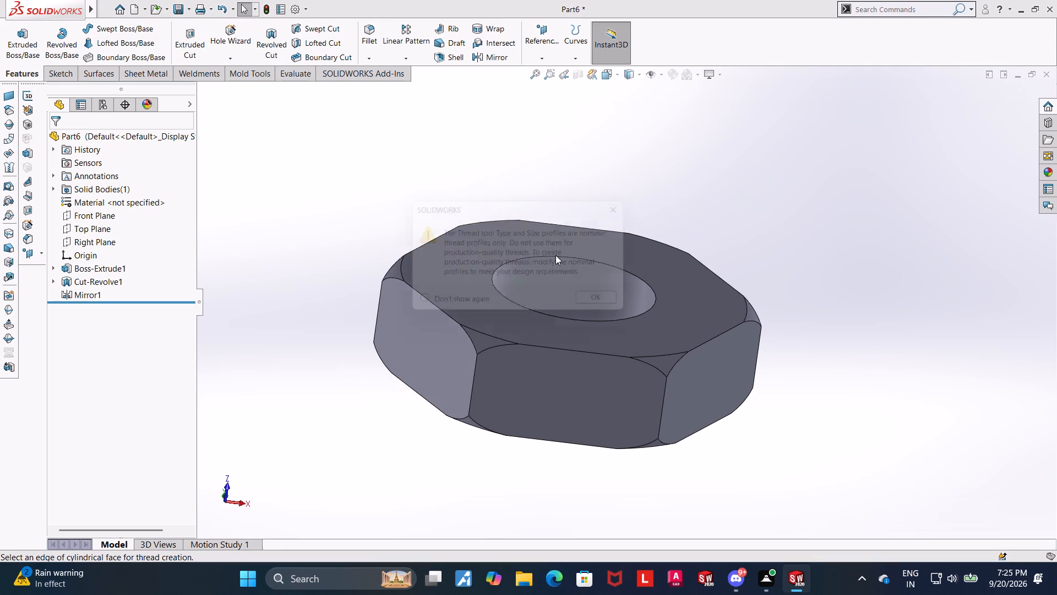
pyautogui.click(610, 307)
pyautogui.click(537, 258)
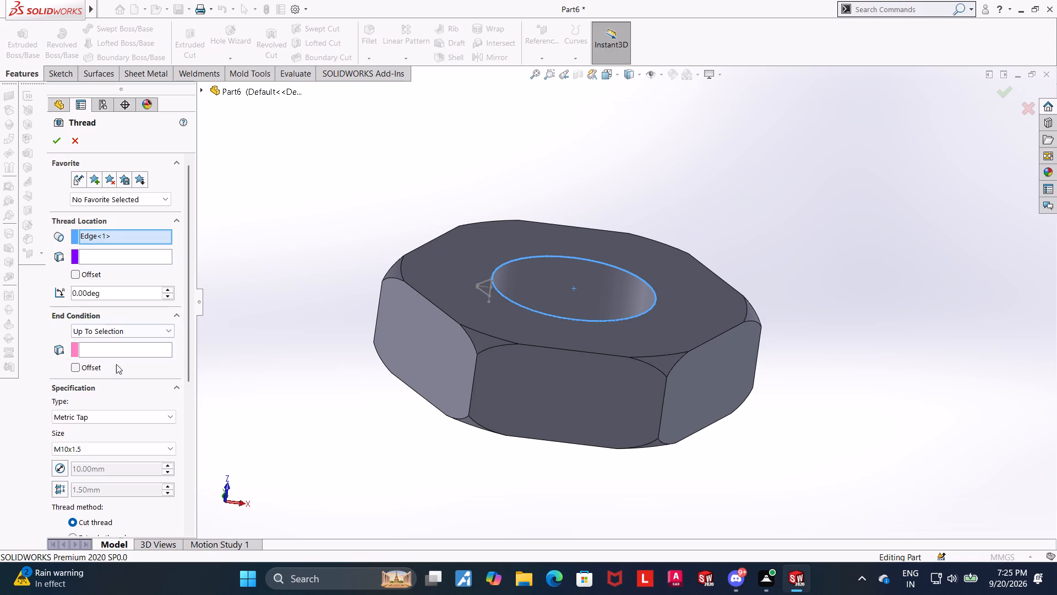
pyautogui.scroll(-3, 118, 372)
pyautogui.scroll(1, 173, 278)
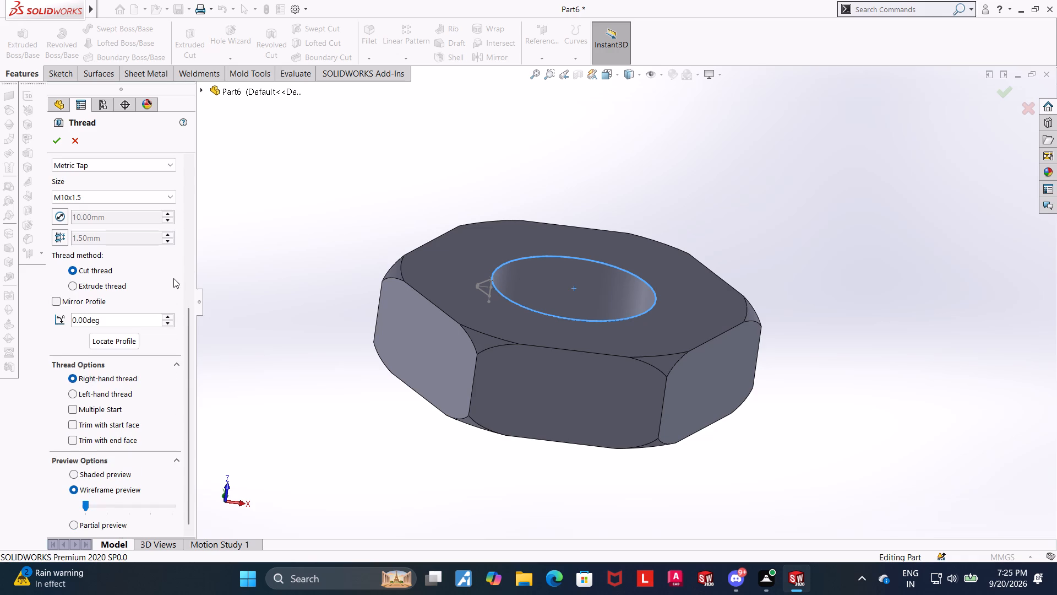
pyautogui.moveTo(188, 309); pyautogui.dragTo(196, 252)
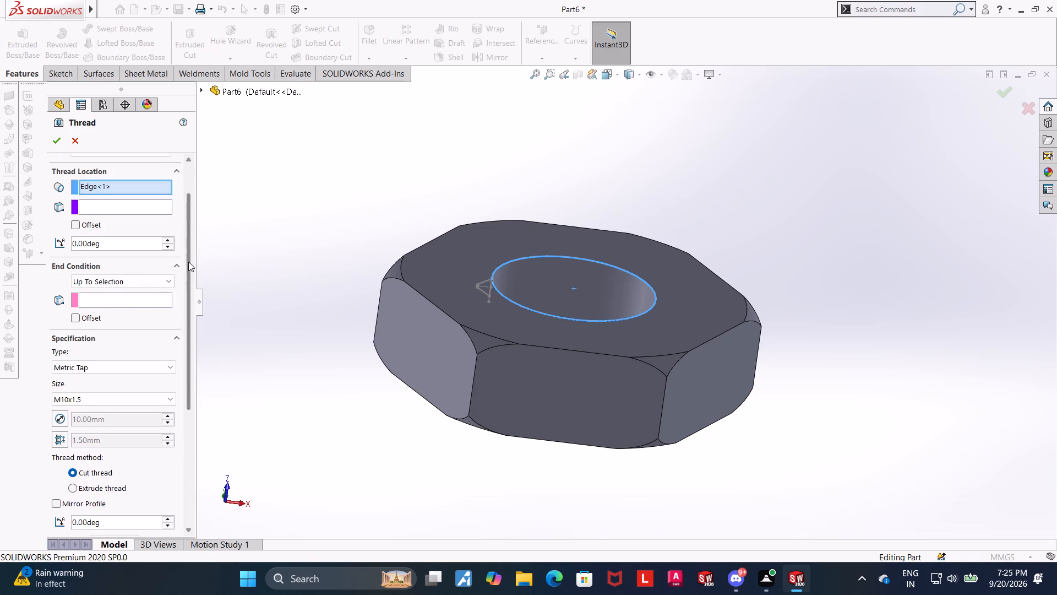
pyautogui.click(107, 209)
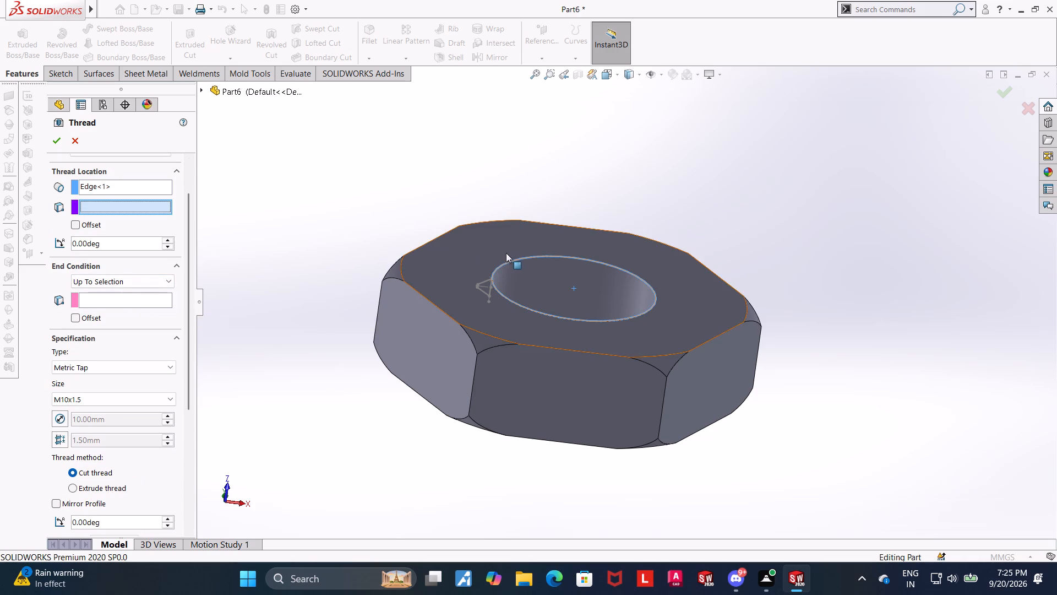
pyautogui.click(470, 255)
pyautogui.click(124, 303)
pyautogui.moveTo(315, 445); pyautogui.dragTo(347, 220, button='middle')
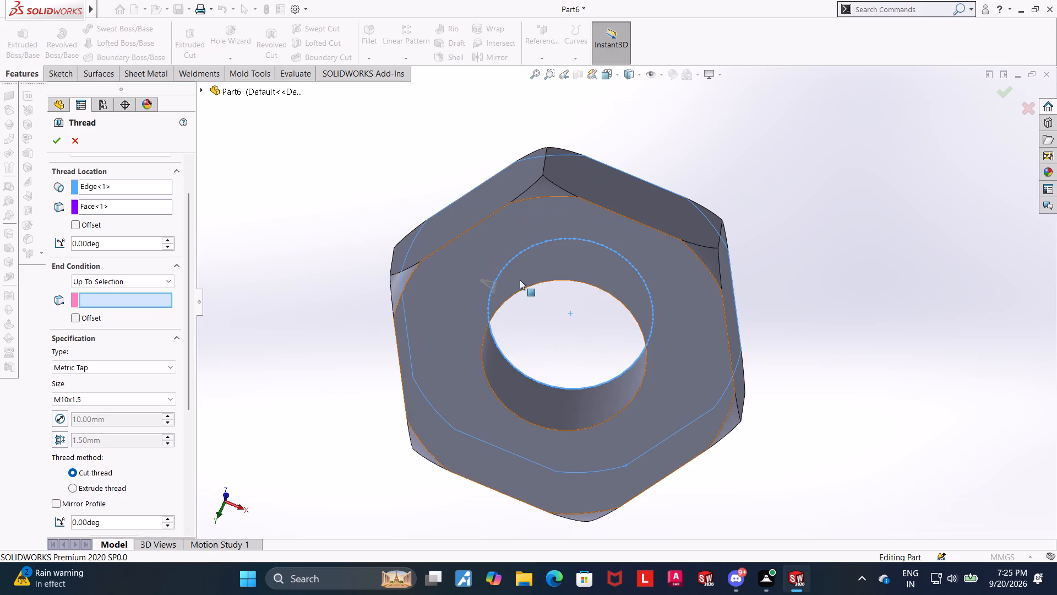
pyautogui.click(514, 272)
pyautogui.click(58, 143)
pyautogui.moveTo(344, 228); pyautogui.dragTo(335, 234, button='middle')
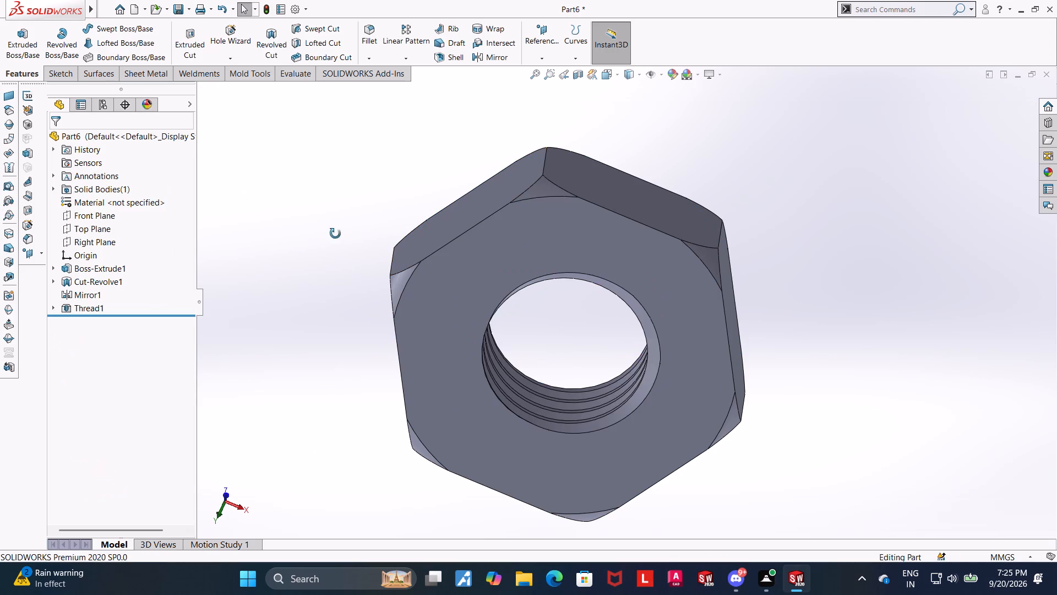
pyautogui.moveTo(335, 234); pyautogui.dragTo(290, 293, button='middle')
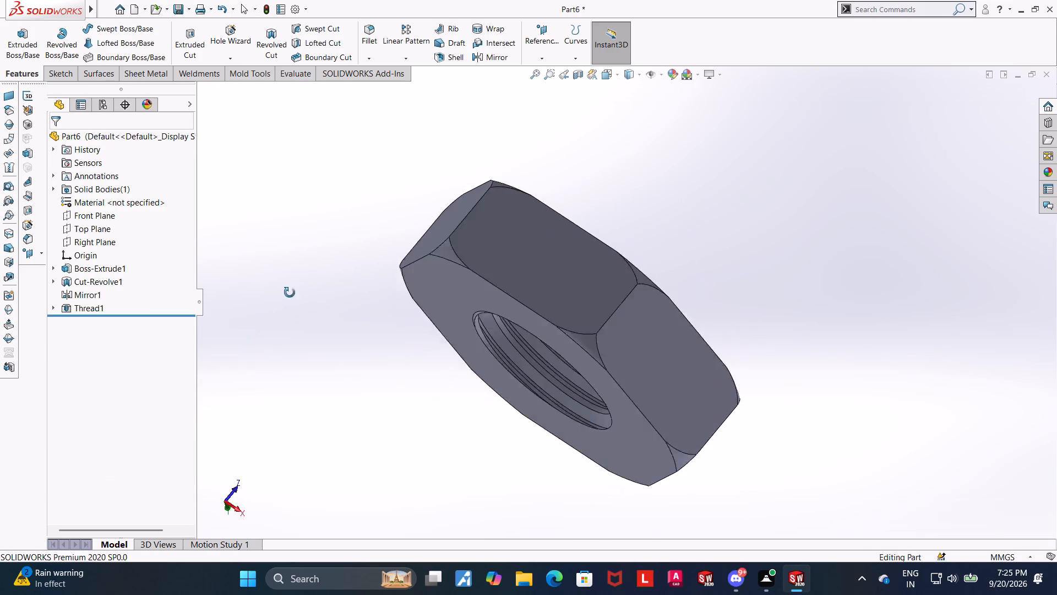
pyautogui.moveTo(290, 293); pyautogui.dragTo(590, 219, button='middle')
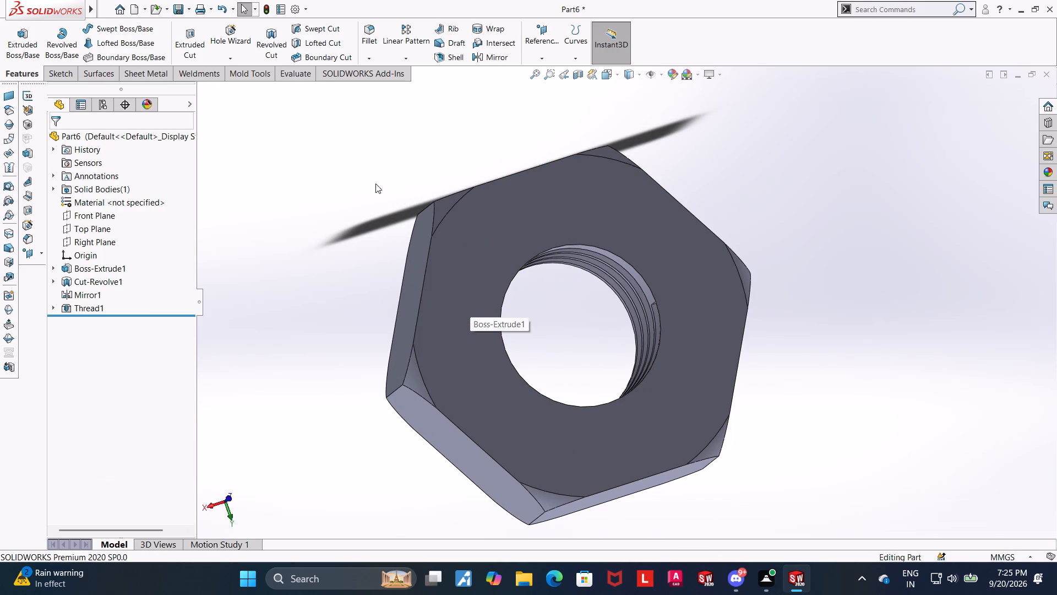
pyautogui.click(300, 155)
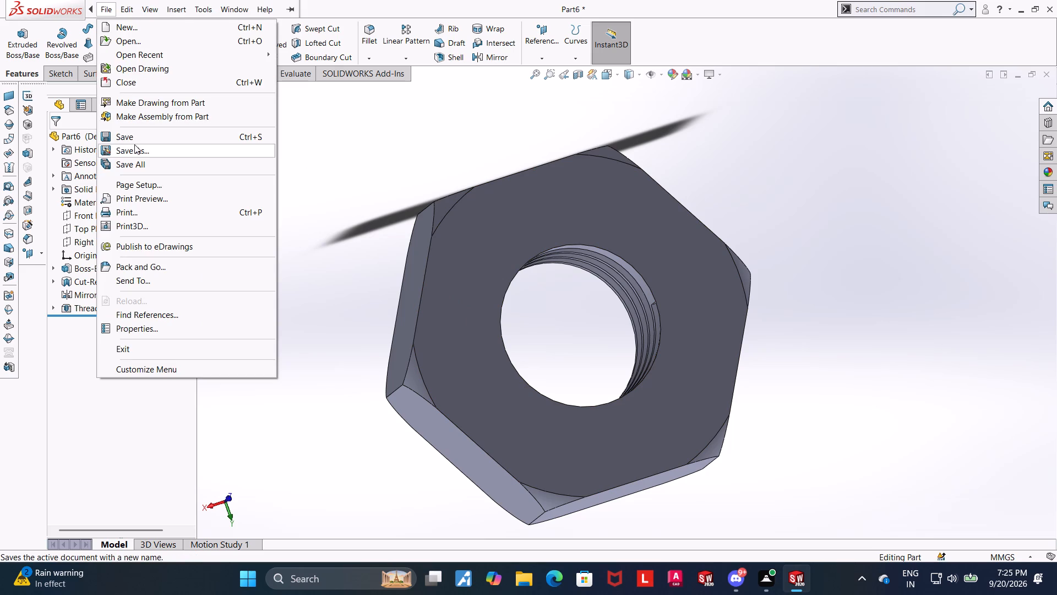
# Save the nut as a SOLIDWORKS part named "nut m10 hole" in the Downloads folder, rebuilding the document before saving.
pyautogui.click(134, 144)
pyautogui.write('nut m')
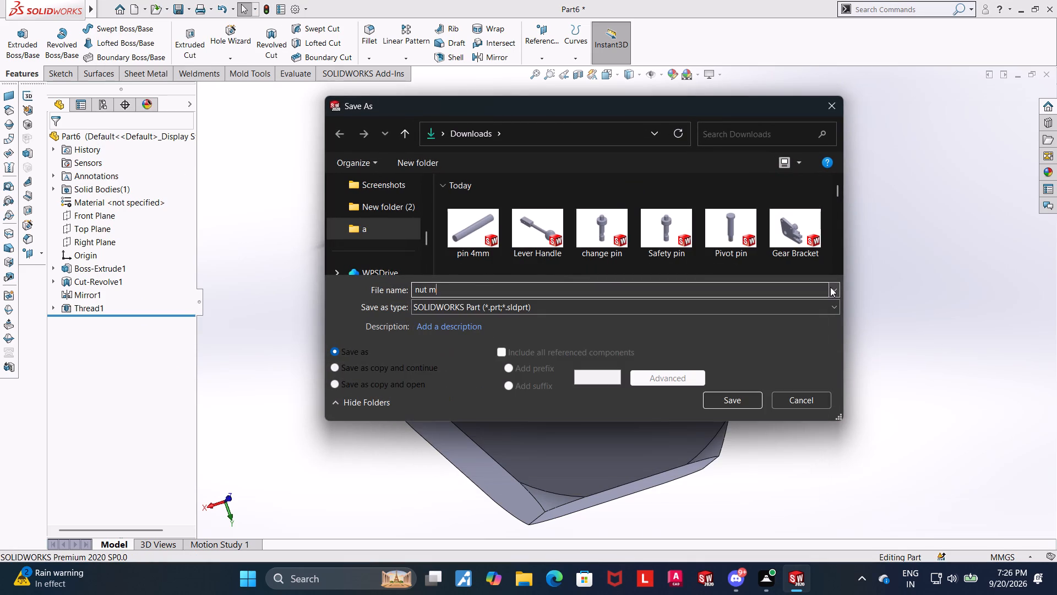
pyautogui.write('10 hole')
pyautogui.press('space')
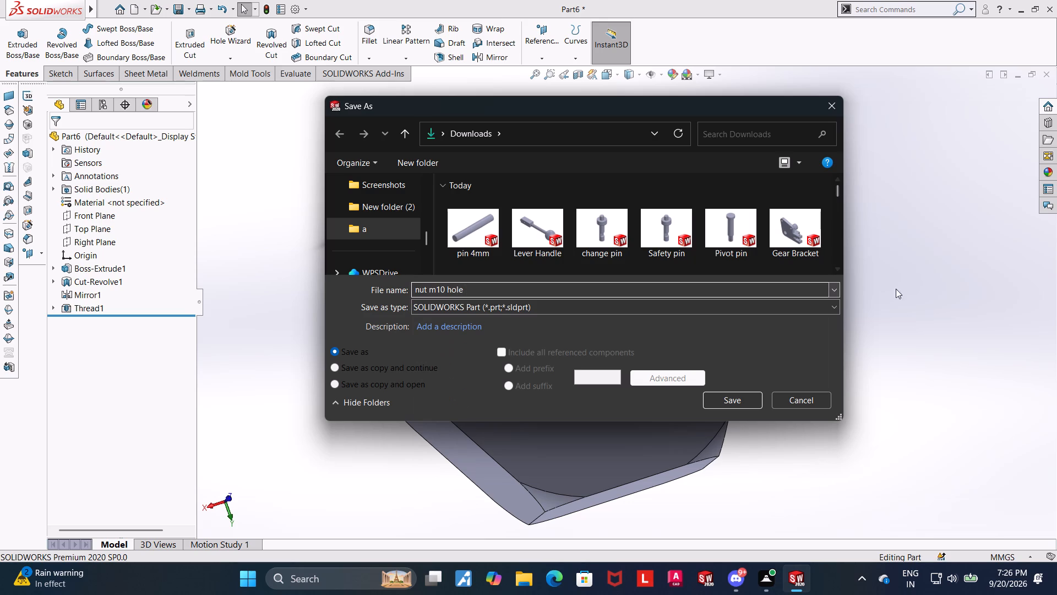
pyautogui.click(737, 404)
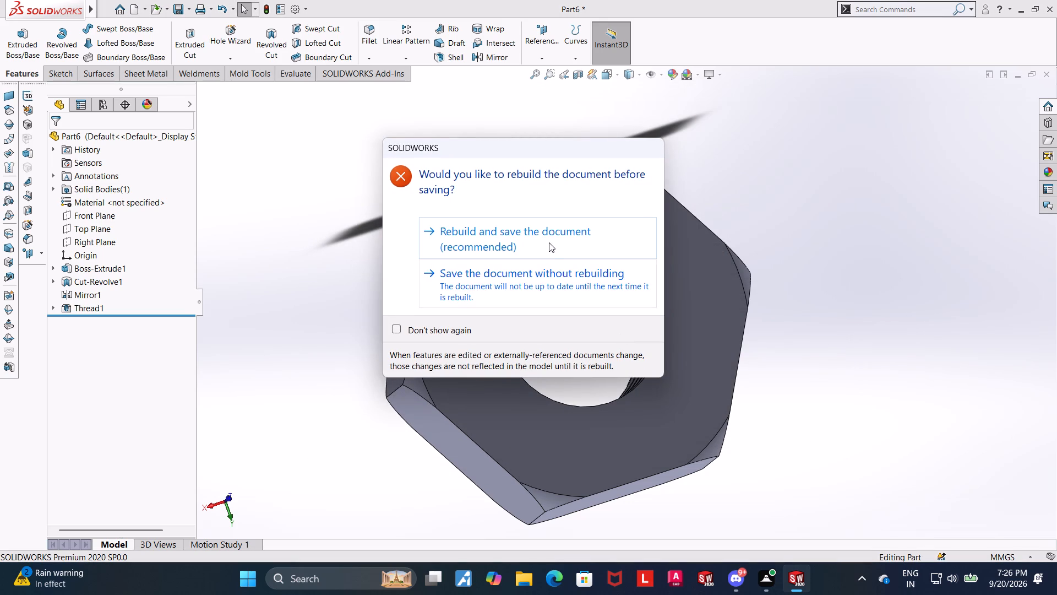
pyautogui.click(549, 242)
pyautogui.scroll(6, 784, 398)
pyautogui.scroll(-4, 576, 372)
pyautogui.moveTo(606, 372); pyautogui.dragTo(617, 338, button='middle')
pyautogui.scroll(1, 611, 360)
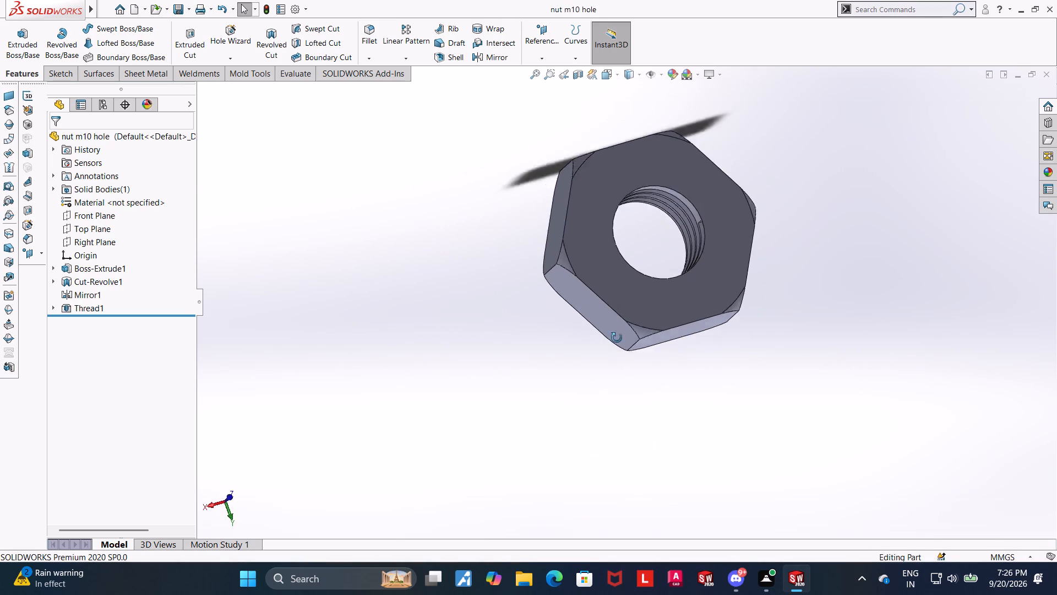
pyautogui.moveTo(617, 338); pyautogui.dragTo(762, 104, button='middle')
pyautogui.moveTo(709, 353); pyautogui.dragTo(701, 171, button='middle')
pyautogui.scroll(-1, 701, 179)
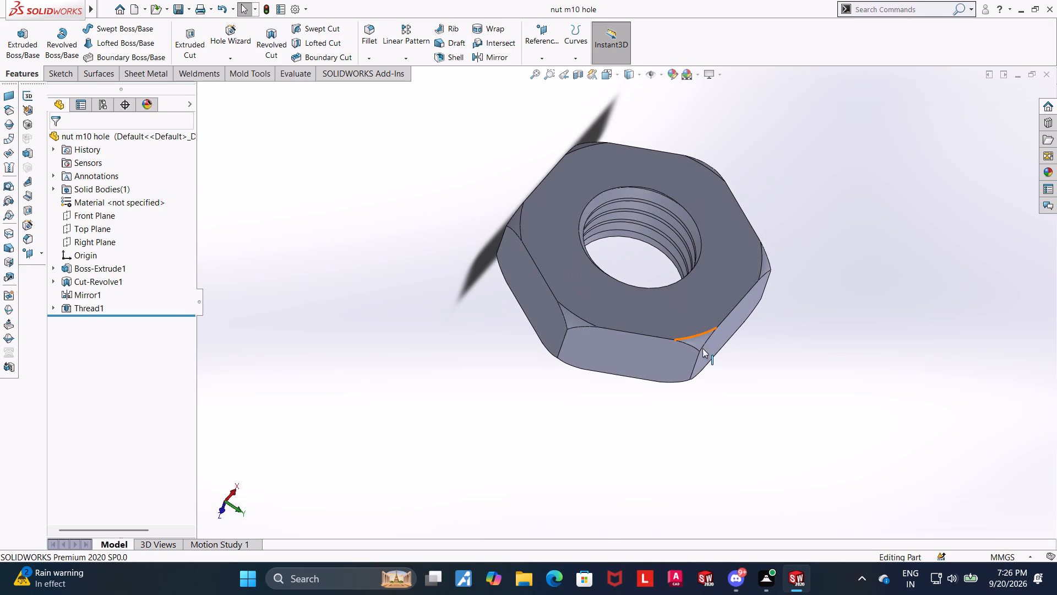
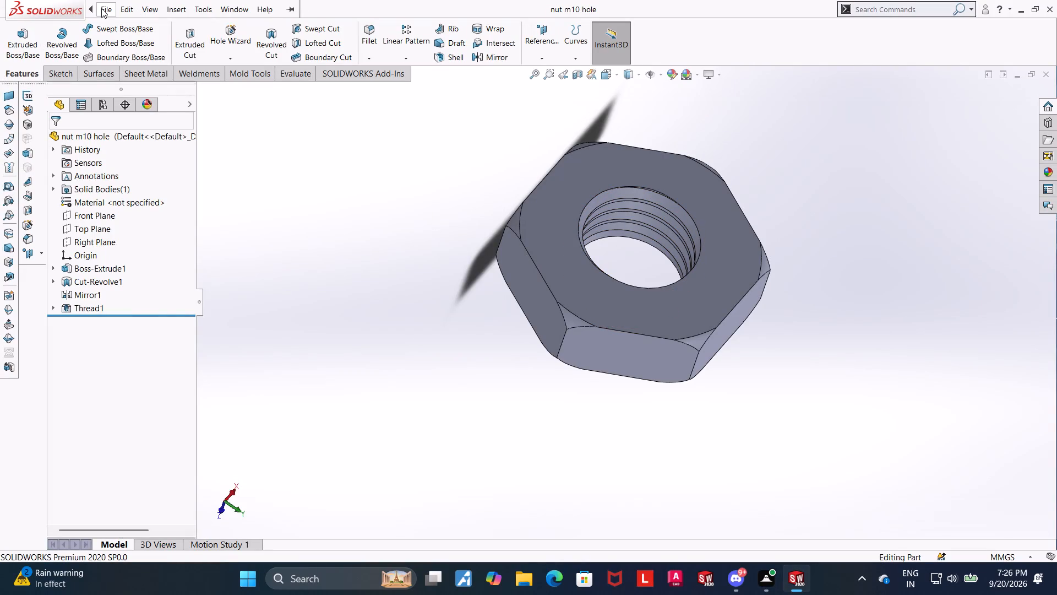
# Create a new assembly document.
pyautogui.click(131, 32)
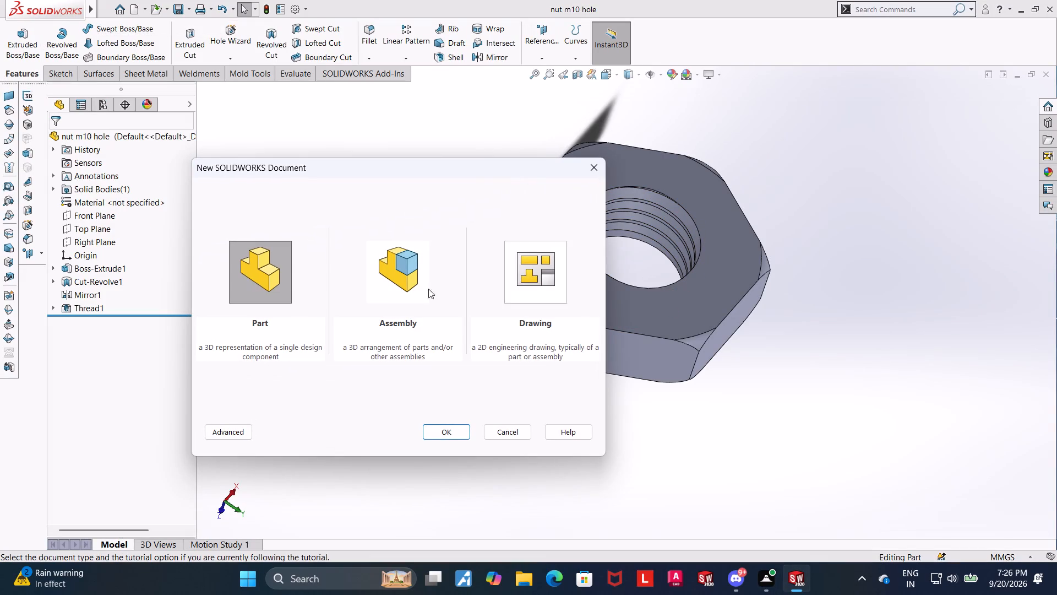
pyautogui.click(373, 278)
pyautogui.doubleClick(374, 278)
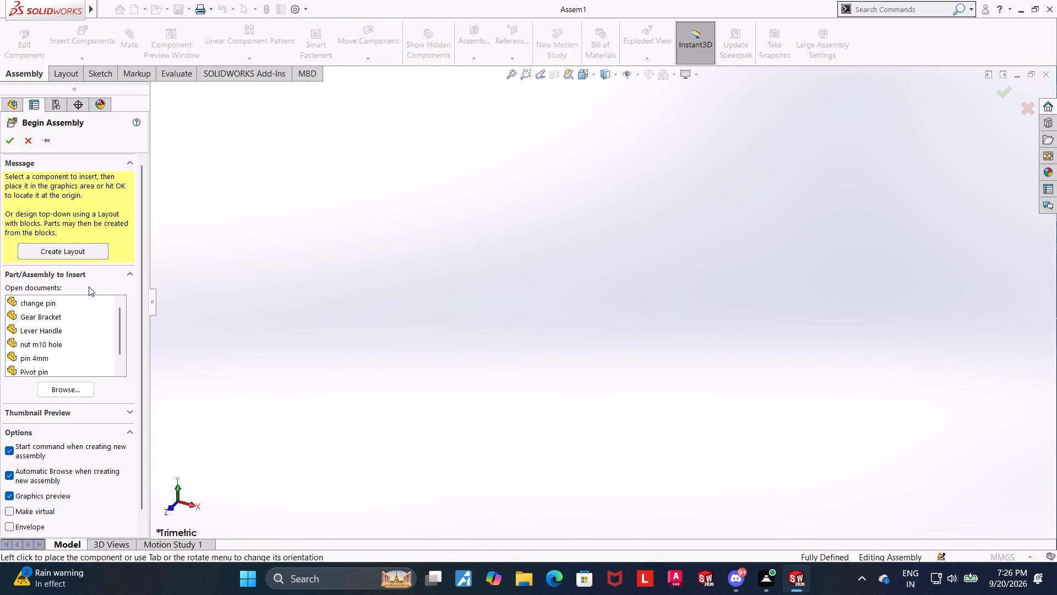
# Insert the Gear Bracket part as the first component of the assembly.
pyautogui.moveTo(122, 343); pyautogui.dragTo(120, 304)
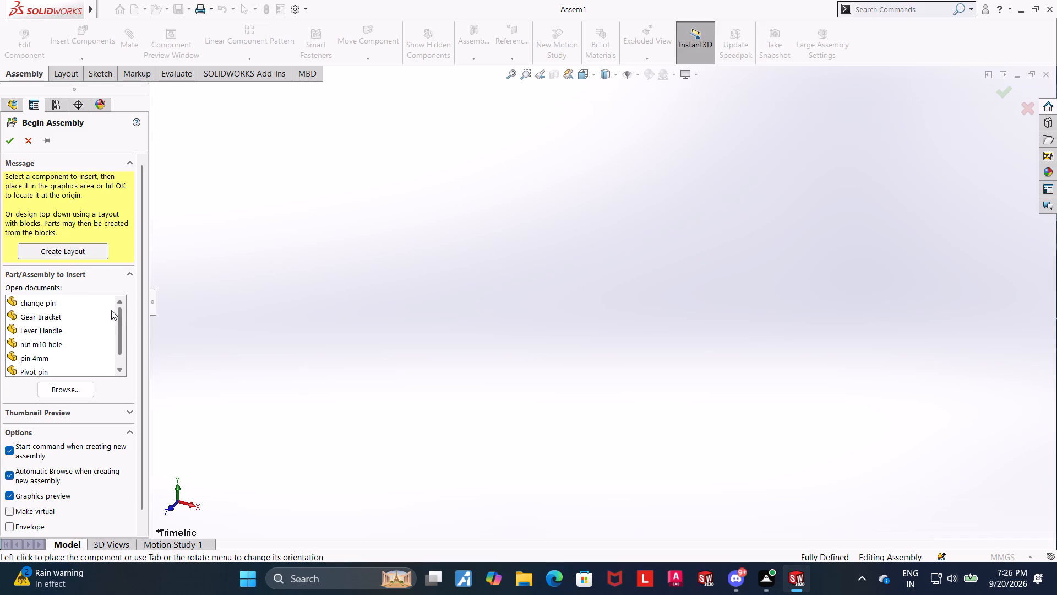
pyautogui.scroll(-5, 78, 333)
pyautogui.scroll(6, 78, 334)
pyautogui.scroll(-3, 39, 369)
pyautogui.scroll(5, 36, 350)
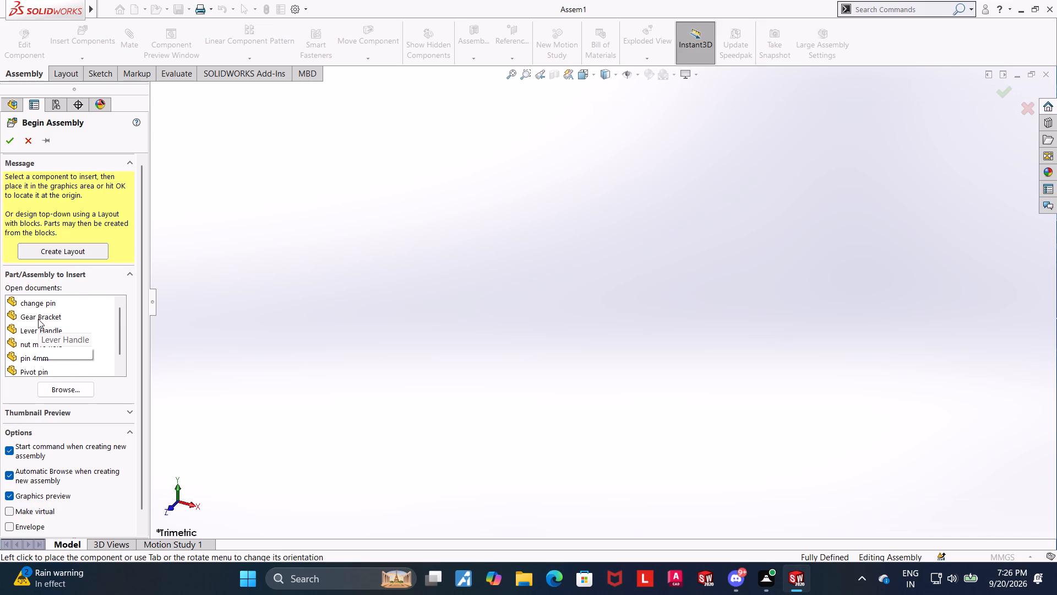
pyautogui.click(39, 317)
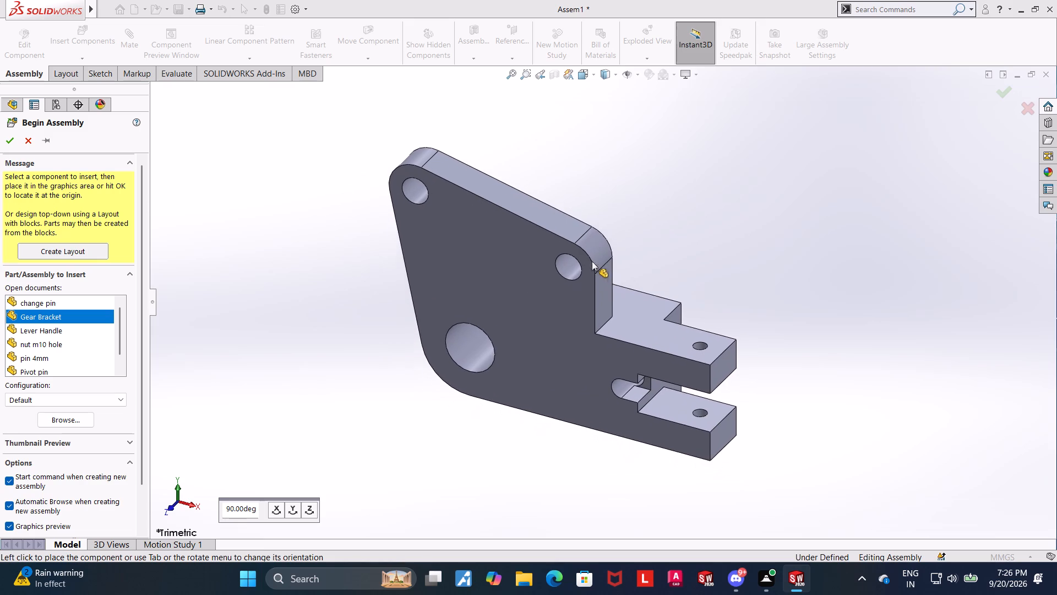
pyautogui.click(588, 260)
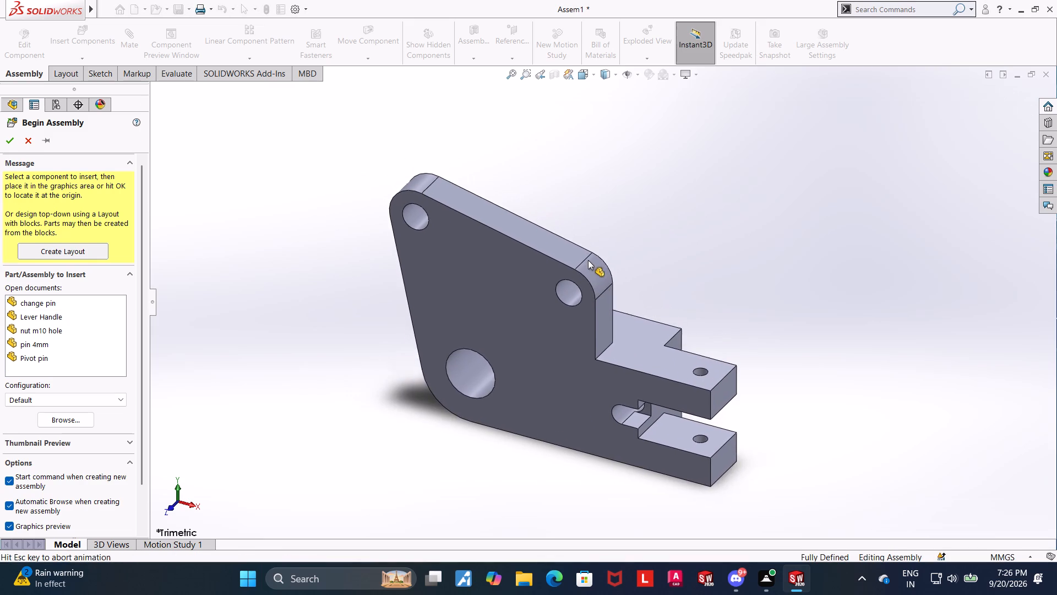
pyautogui.scroll(6, 599, 344)
pyautogui.scroll(-3, 625, 338)
pyautogui.click(727, 307)
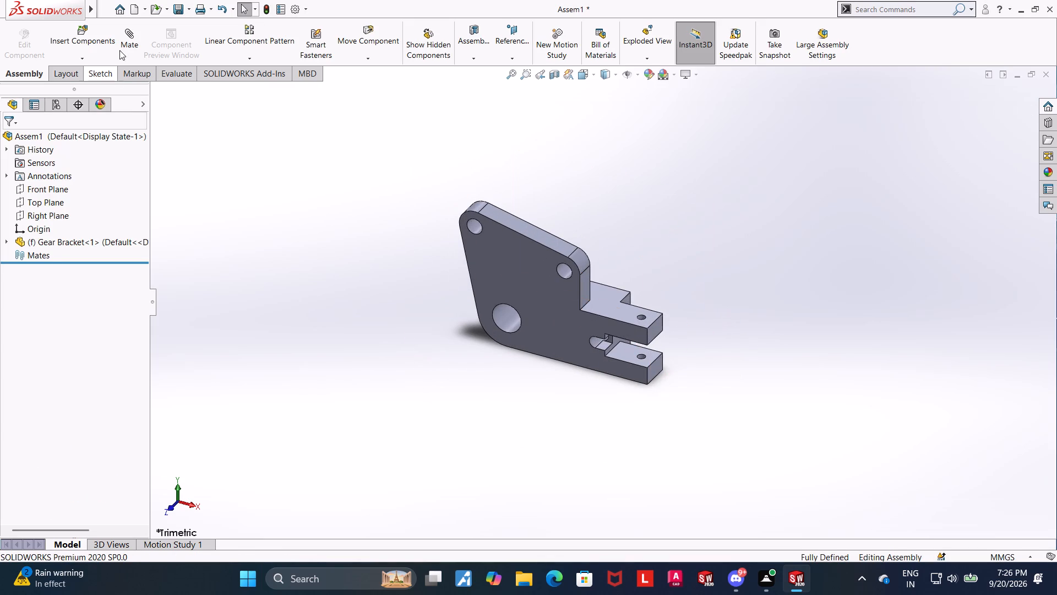
# Insert the Lever Handle part beside the bracket's forked end.
pyautogui.click(99, 39)
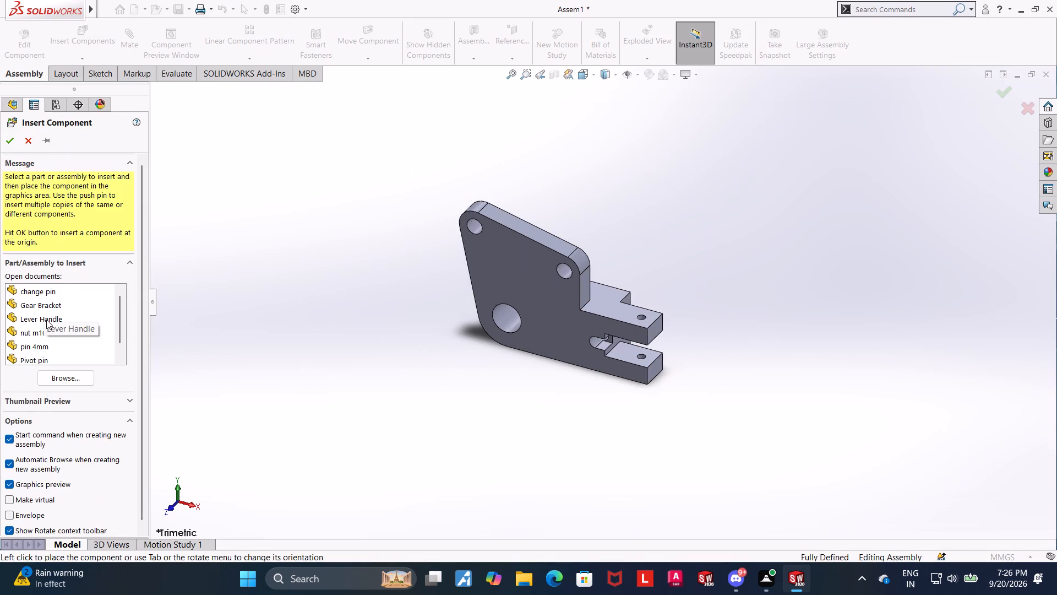
pyautogui.click(47, 321)
pyautogui.click(897, 338)
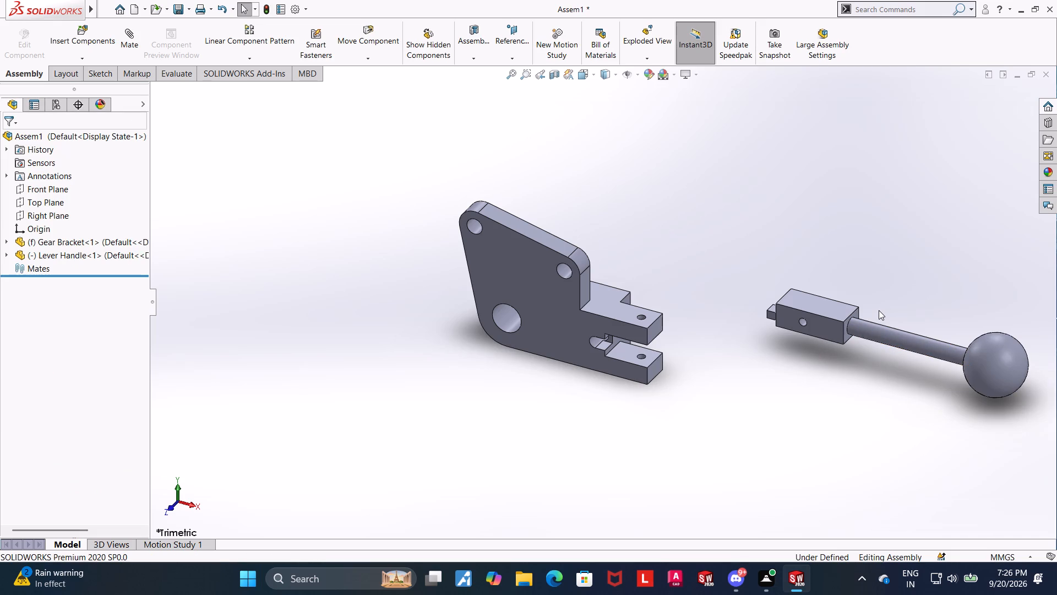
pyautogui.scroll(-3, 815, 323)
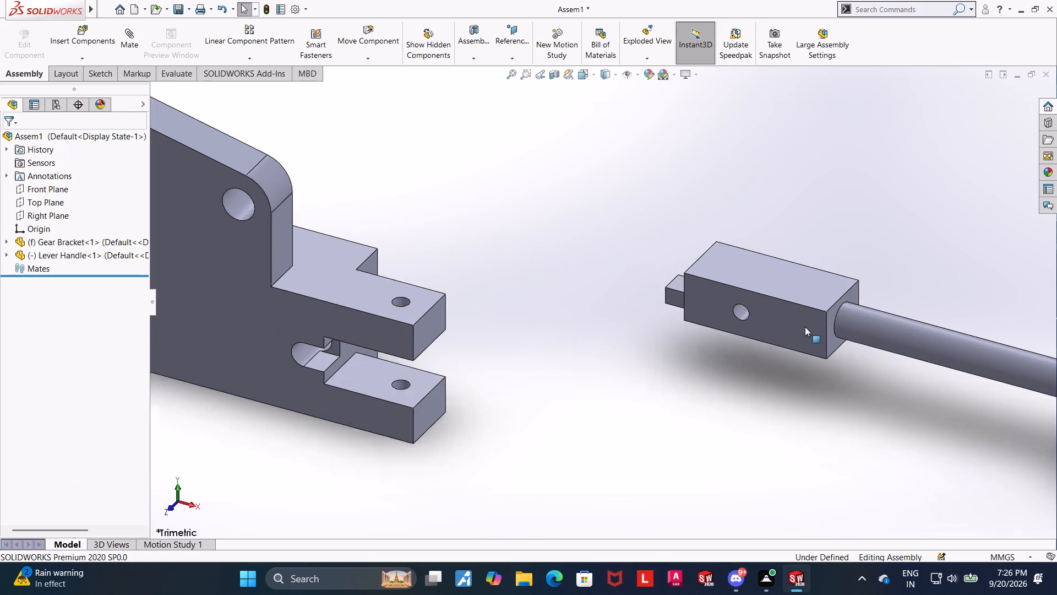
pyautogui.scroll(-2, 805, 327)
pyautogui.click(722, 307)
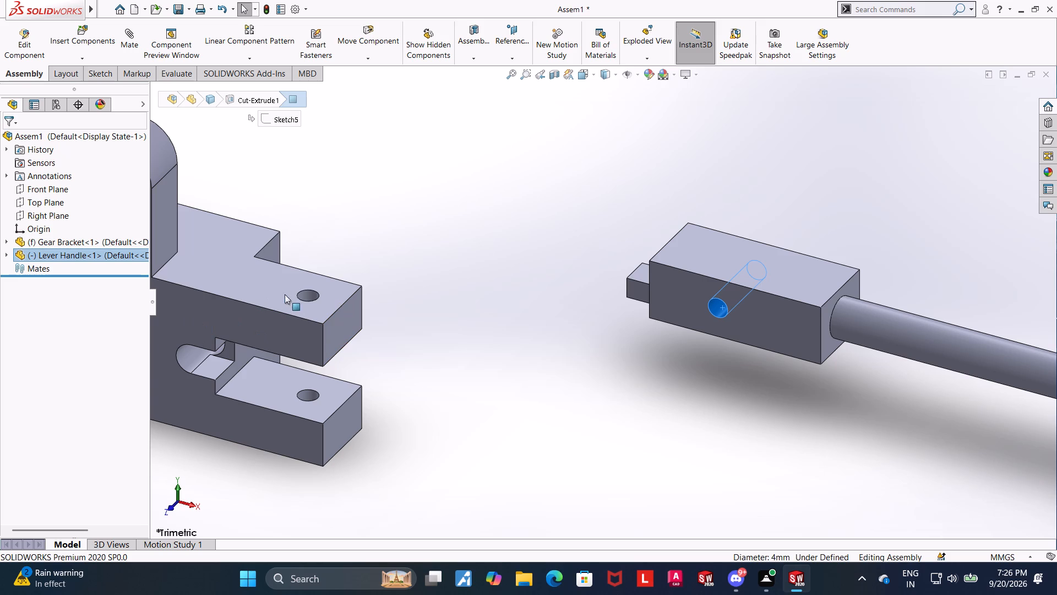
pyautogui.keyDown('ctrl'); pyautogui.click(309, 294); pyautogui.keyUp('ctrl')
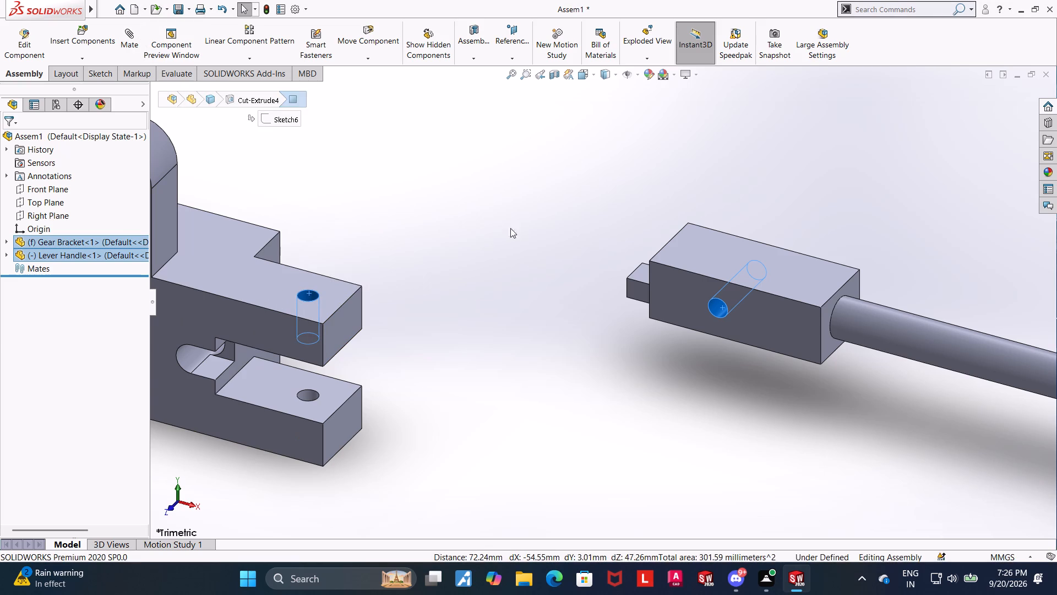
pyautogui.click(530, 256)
# Rotate the lever handle roughly a quarter turn about the X axis so its pin hole runs vertically like the bracket's fork holes.
pyautogui.rightClick(788, 320)
pyautogui.click(819, 379)
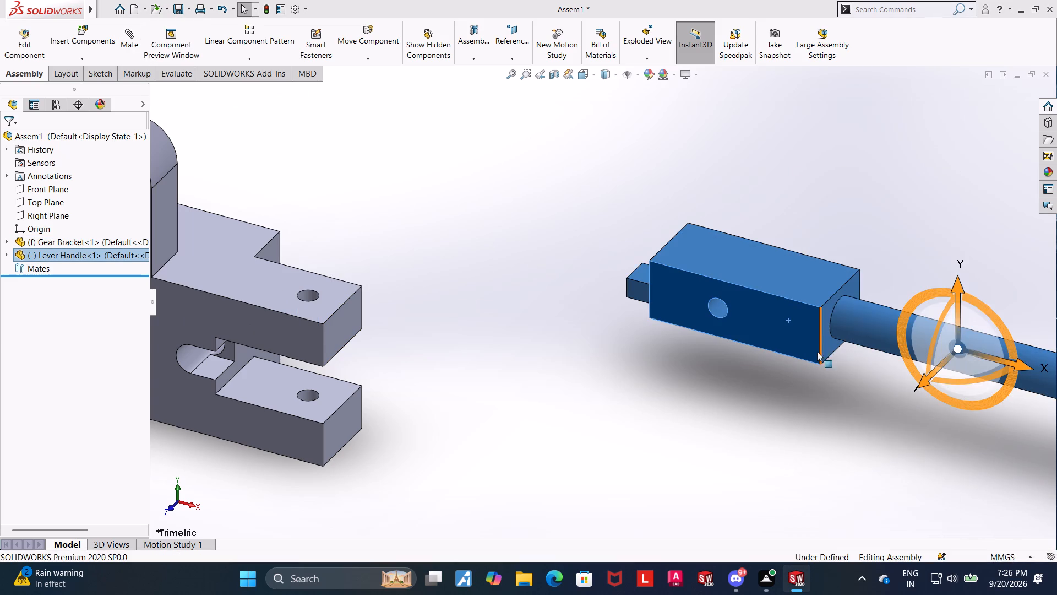
pyautogui.moveTo(938, 343); pyautogui.dragTo(994, 160)
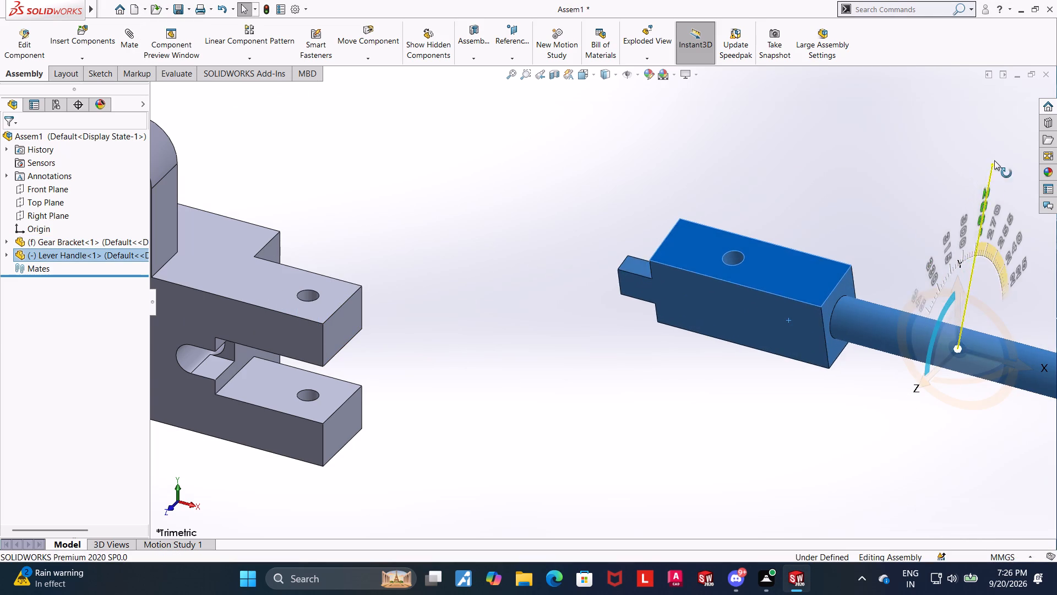
pyautogui.moveTo(994, 160); pyautogui.dragTo(999, 153)
pyautogui.click(755, 429)
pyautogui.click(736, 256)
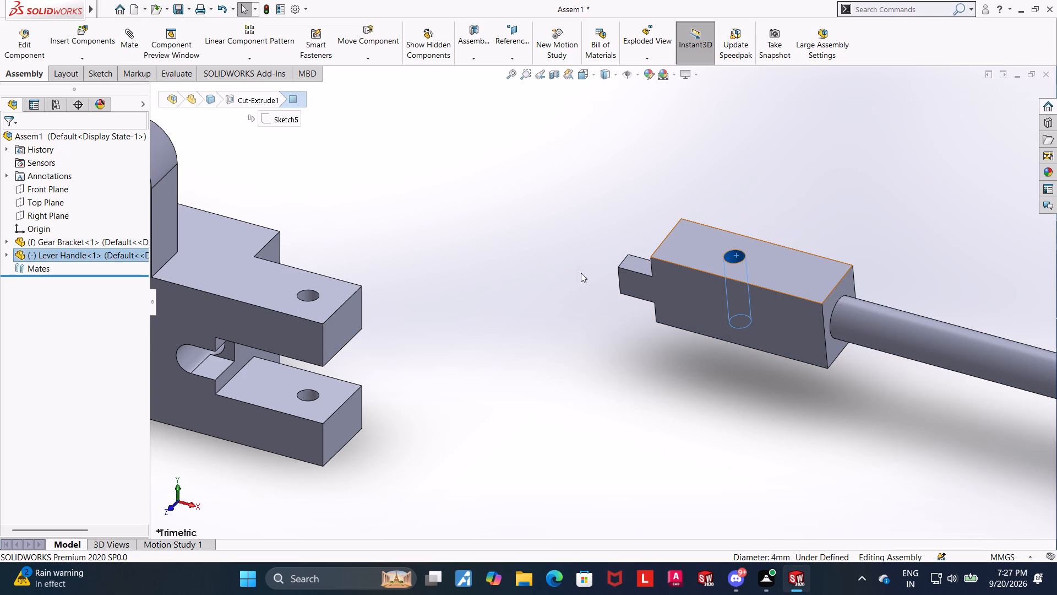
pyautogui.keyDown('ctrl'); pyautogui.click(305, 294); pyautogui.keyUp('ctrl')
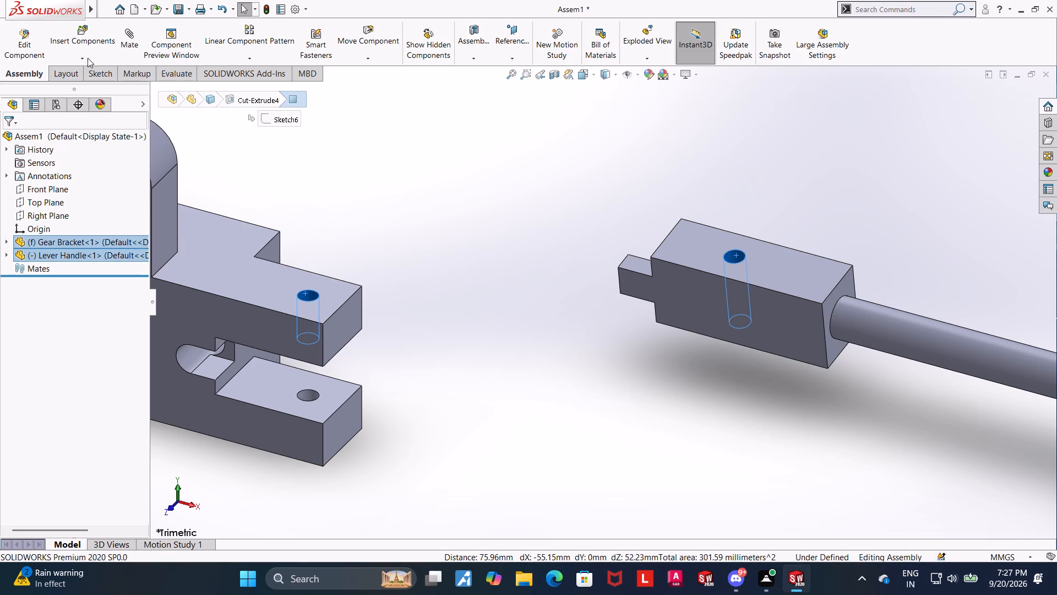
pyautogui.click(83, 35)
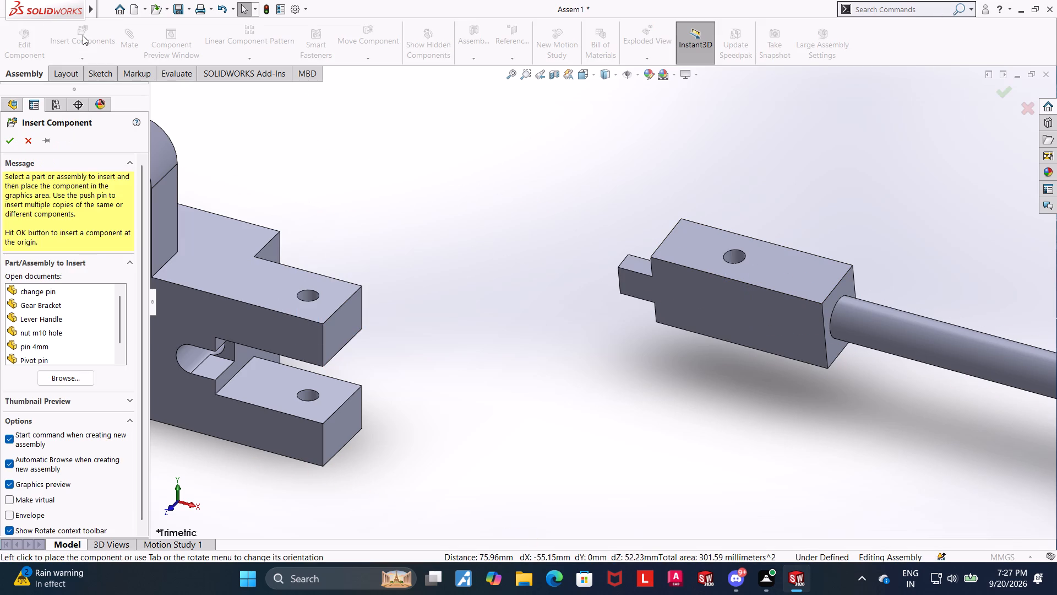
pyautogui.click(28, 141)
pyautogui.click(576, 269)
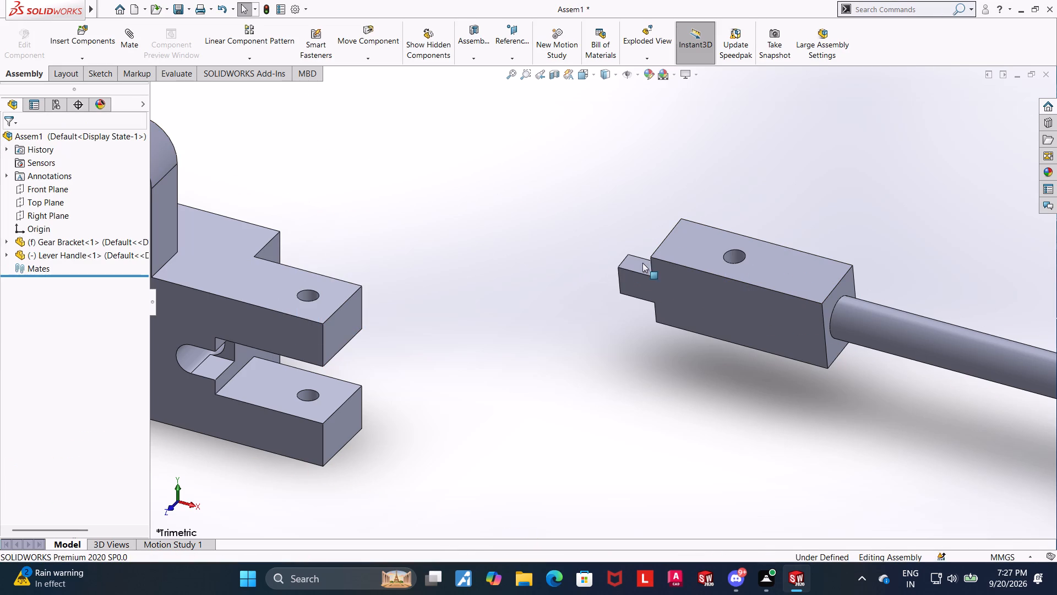
# Add a concentric mate between the lever handle's pin hole and the lower hole in the bracket's fork.
pyautogui.click(735, 258)
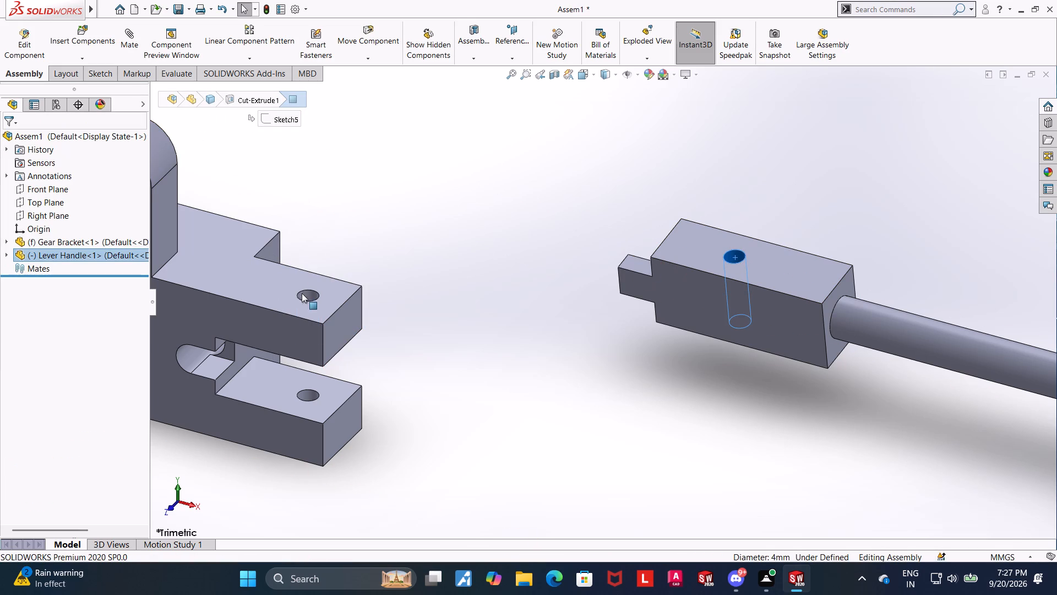
pyautogui.keyDown('ctrl'); pyautogui.doubleClick(308, 299); pyautogui.keyUp('ctrl')
pyautogui.click(131, 37)
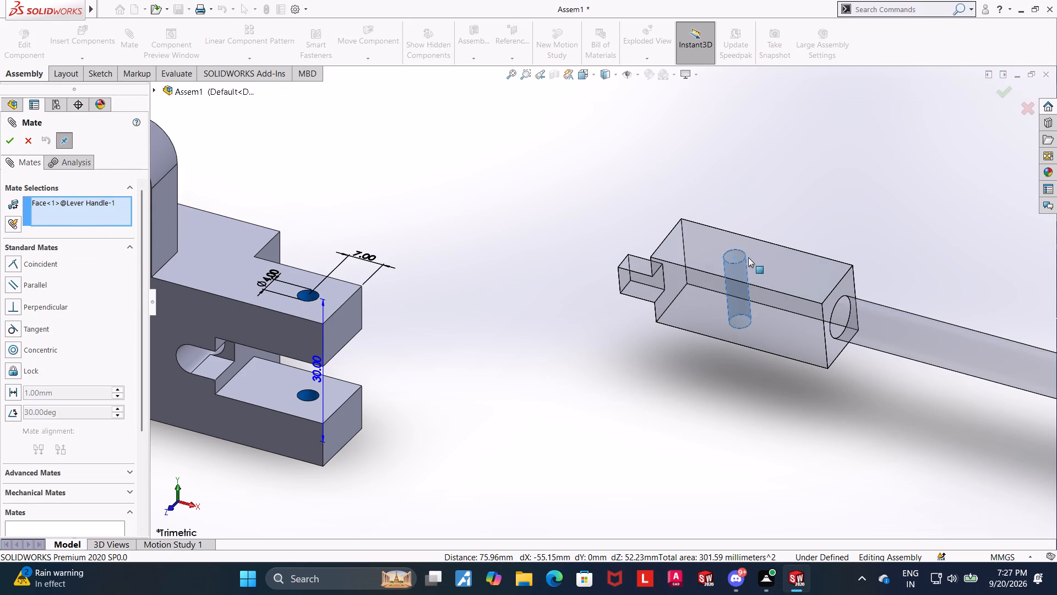
pyautogui.click(309, 394)
pyautogui.click(8, 133)
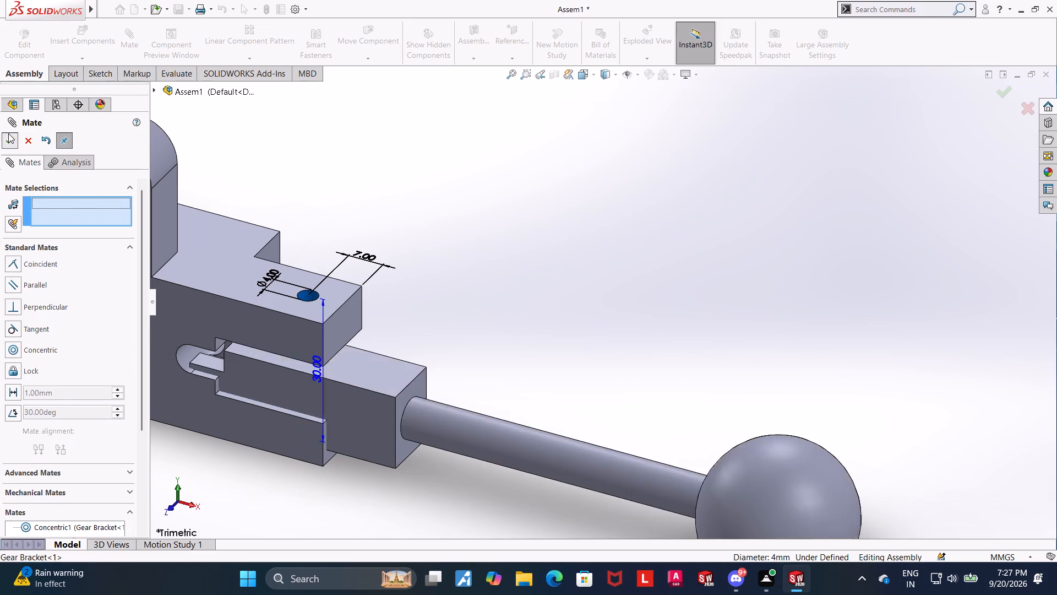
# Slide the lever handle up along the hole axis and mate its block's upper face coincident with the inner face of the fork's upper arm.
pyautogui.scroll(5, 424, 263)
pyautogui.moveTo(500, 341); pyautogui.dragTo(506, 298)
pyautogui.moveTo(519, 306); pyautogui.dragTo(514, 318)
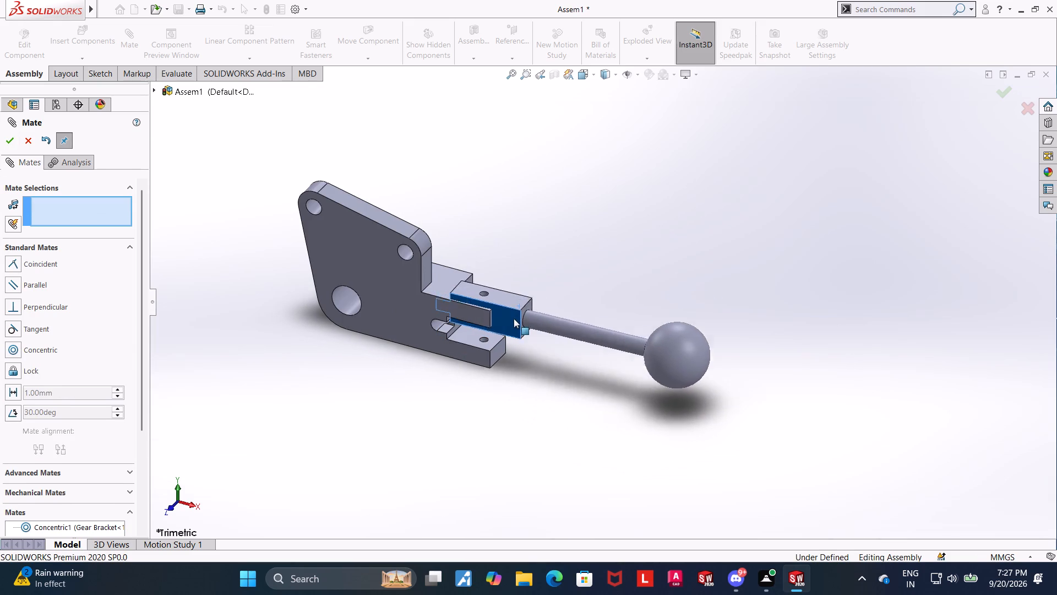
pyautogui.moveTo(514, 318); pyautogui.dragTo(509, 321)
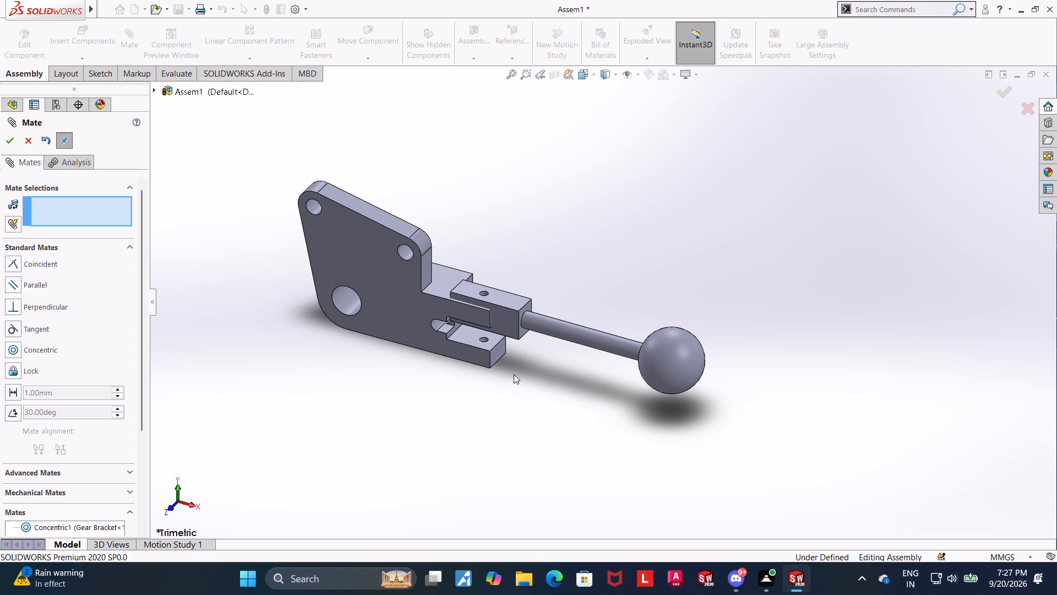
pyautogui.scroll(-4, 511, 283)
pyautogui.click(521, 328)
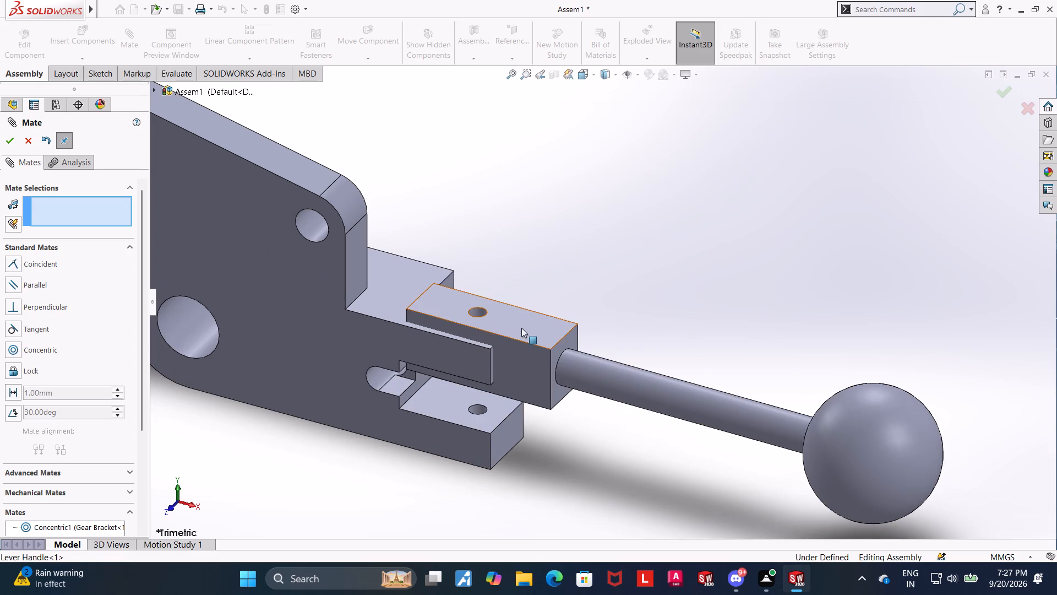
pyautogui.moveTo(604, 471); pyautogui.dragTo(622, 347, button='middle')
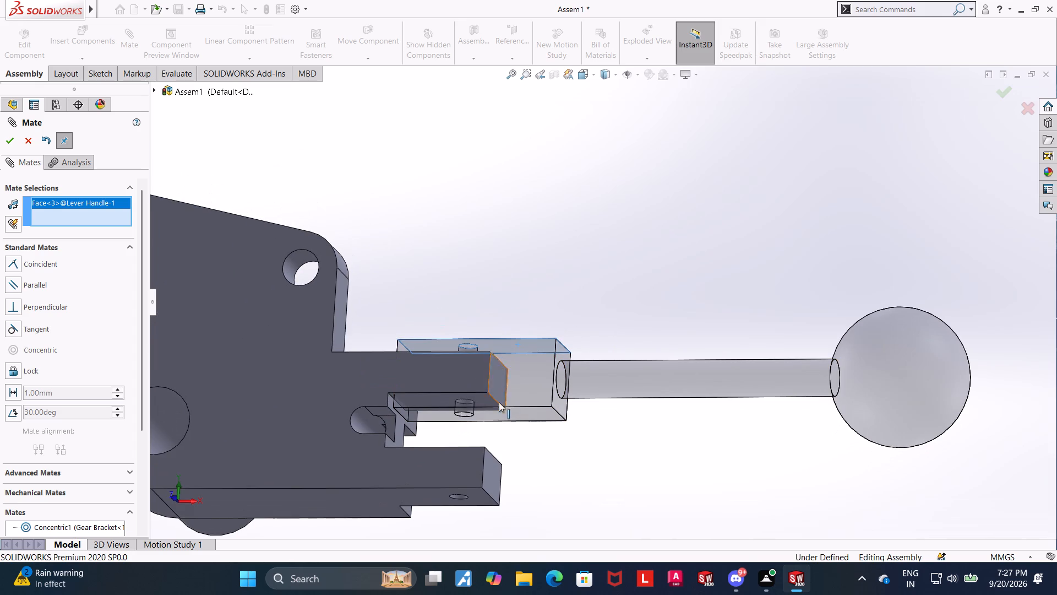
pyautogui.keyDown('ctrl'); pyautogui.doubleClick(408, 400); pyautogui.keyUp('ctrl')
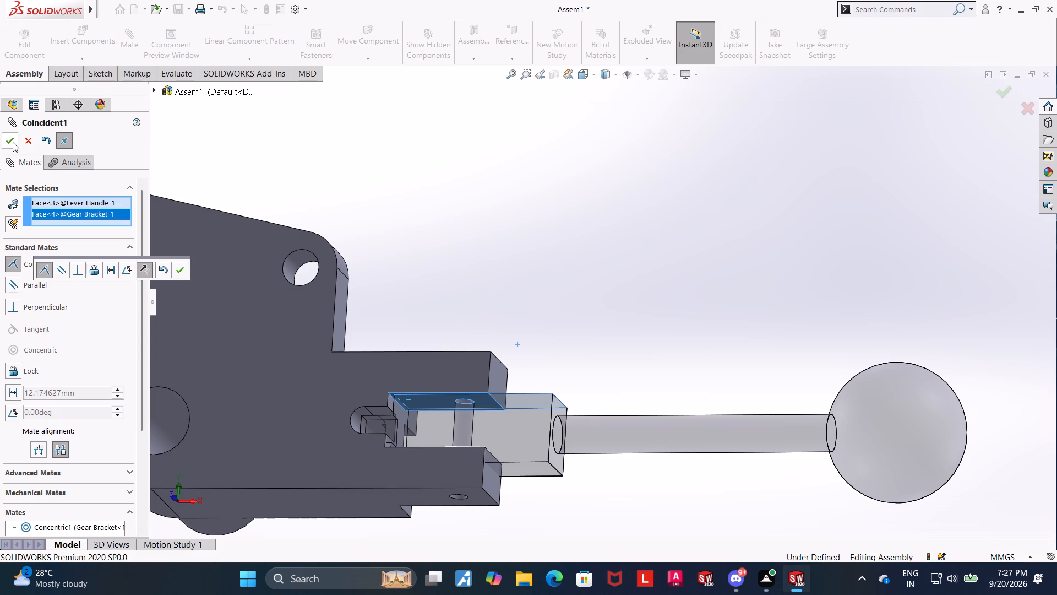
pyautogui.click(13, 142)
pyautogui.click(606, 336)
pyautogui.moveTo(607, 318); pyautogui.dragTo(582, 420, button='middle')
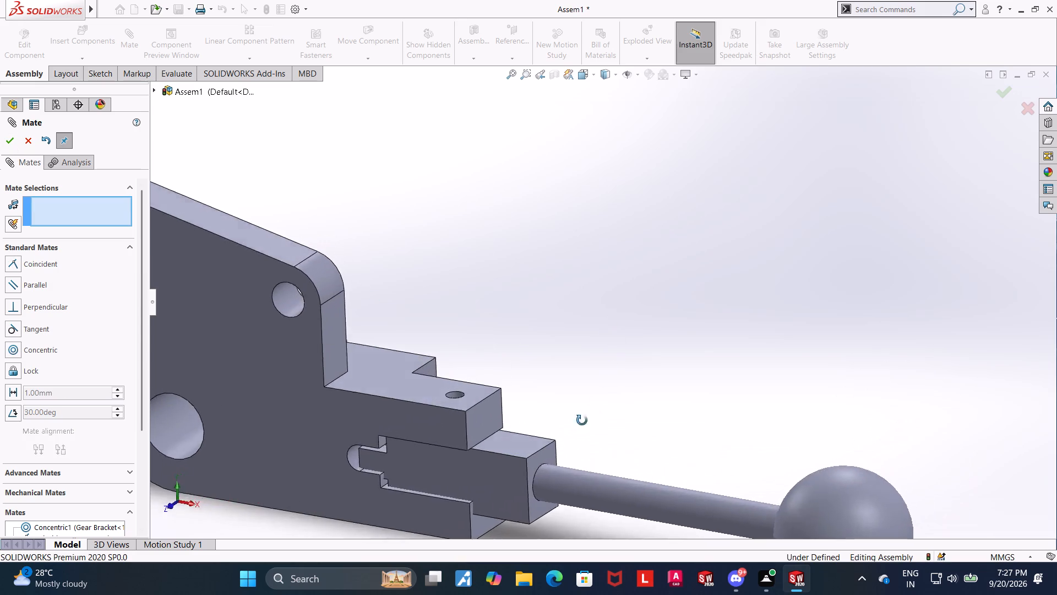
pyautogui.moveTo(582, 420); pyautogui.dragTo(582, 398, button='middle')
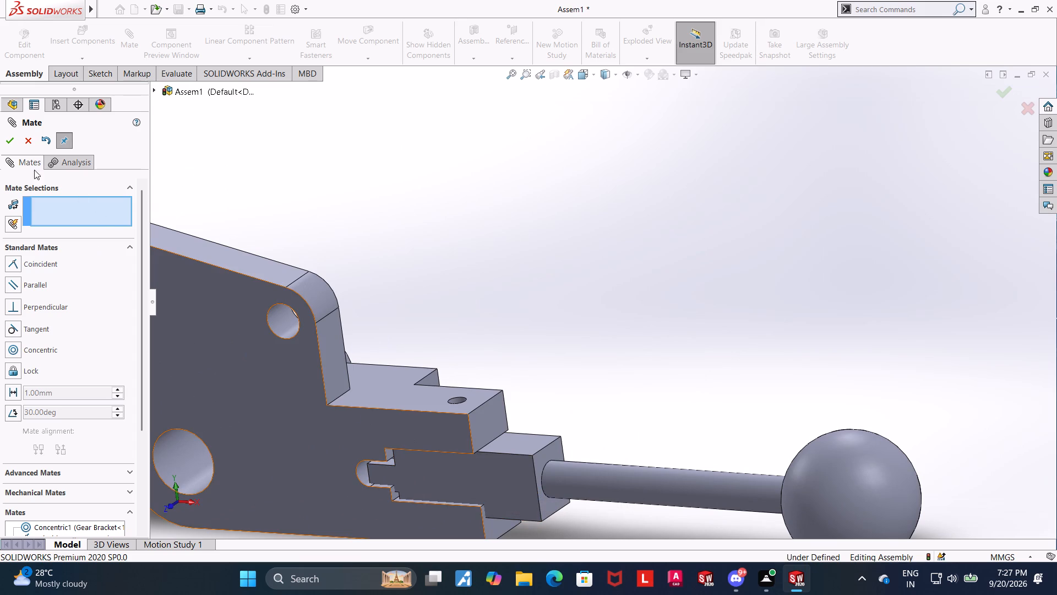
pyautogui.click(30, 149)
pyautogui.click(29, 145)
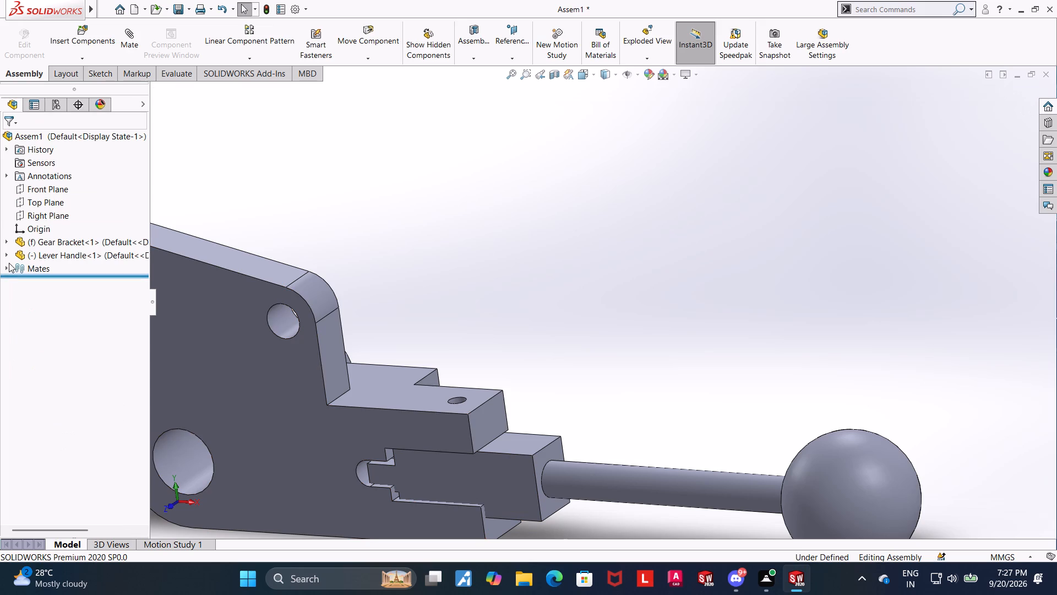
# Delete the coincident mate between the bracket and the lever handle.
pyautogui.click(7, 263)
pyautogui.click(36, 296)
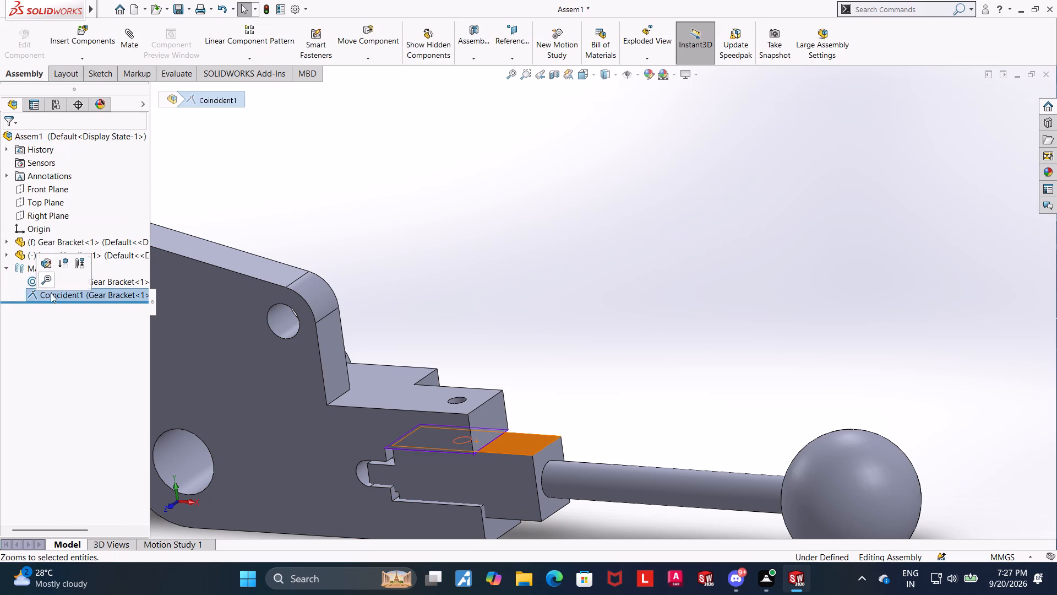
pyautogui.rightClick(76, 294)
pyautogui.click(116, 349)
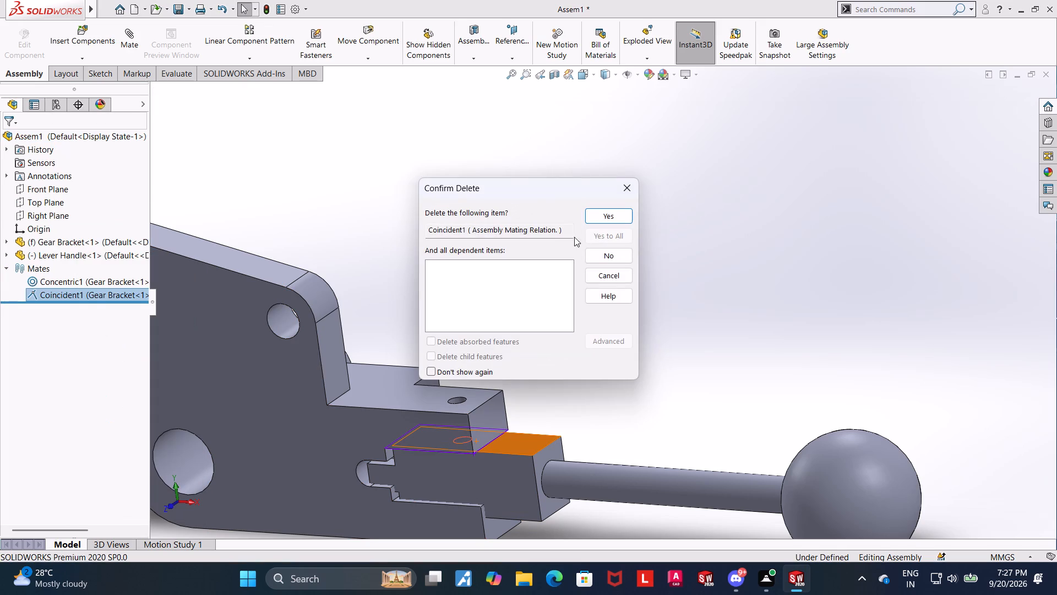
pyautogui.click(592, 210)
# Swing and lift the lever handle clear of the bracket's fork, exposing the handle's tongue and the fork's slot.
pyautogui.moveTo(505, 472); pyautogui.dragTo(719, 392)
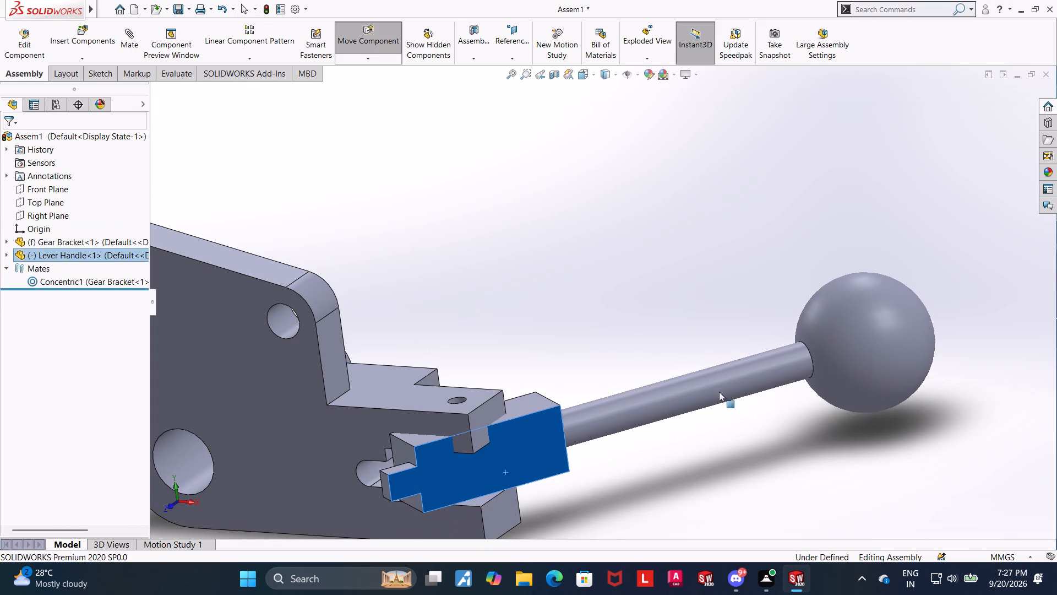
pyautogui.moveTo(719, 392); pyautogui.dragTo(753, 205)
pyautogui.click(628, 340)
pyautogui.moveTo(587, 274); pyautogui.dragTo(596, 405, button='middle')
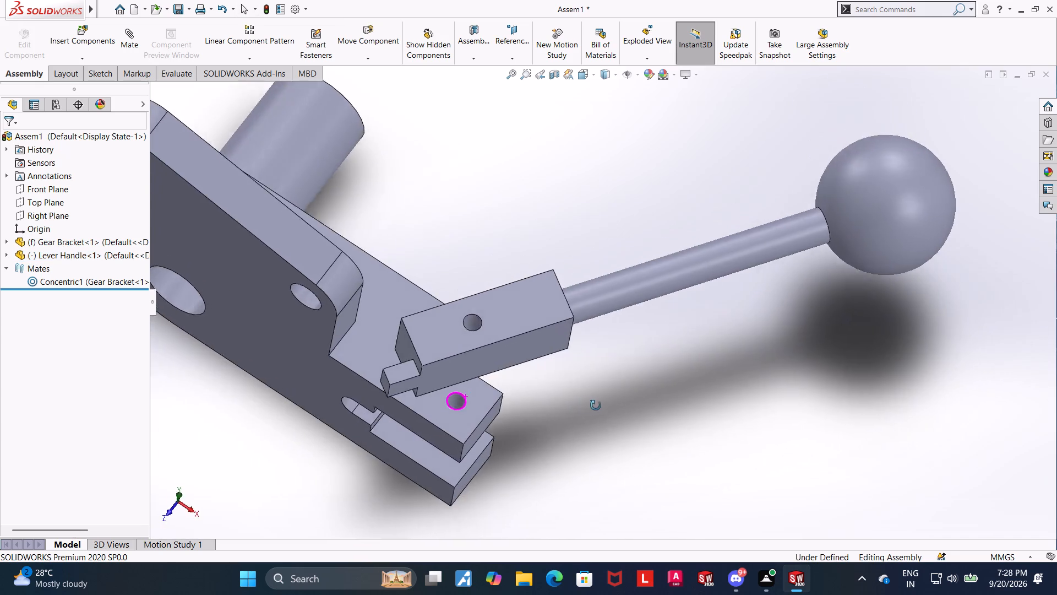
pyautogui.moveTo(596, 405); pyautogui.dragTo(664, 243, button='middle')
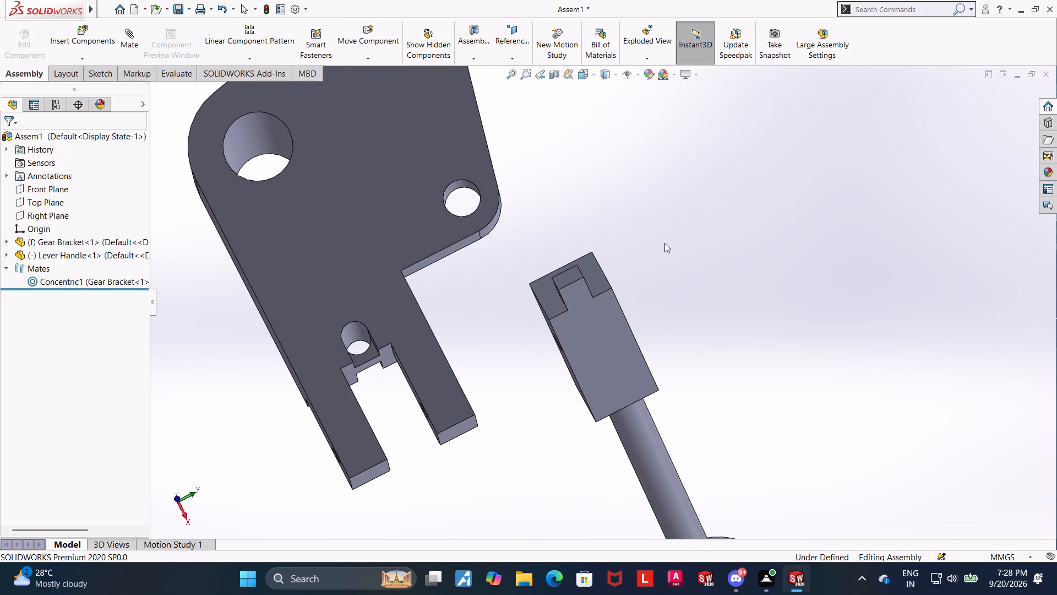
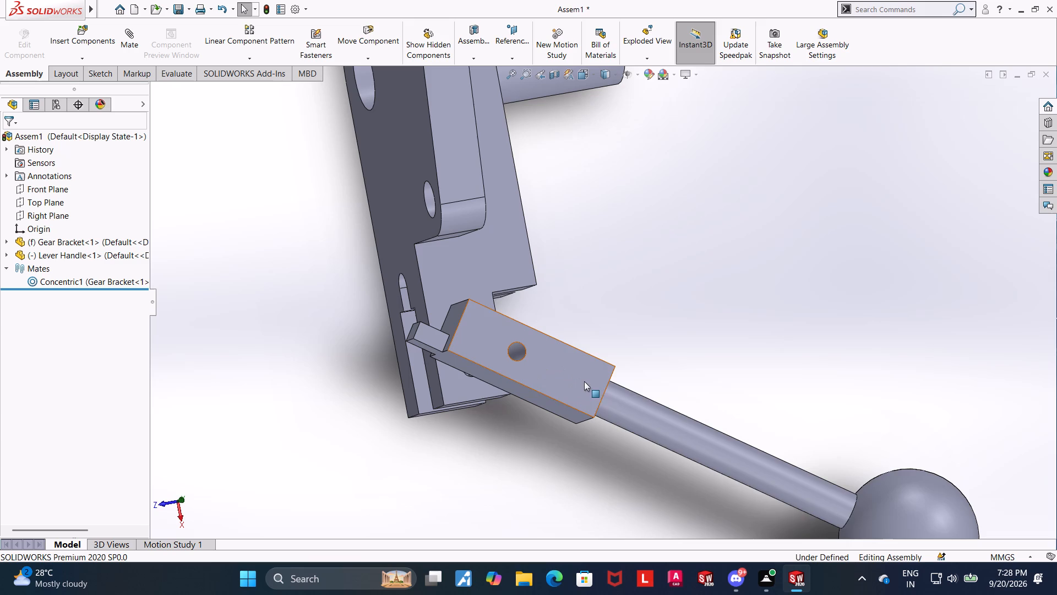
# Swing and slide the lever handle about the hole axis between the bracket's fork arms to check how its block fits.
pyautogui.moveTo(647, 400); pyautogui.dragTo(713, 240, button='middle')
pyautogui.moveTo(698, 330); pyautogui.dragTo(746, 201, button='middle')
pyautogui.moveTo(672, 224); pyautogui.dragTo(530, 351)
pyautogui.moveTo(538, 344); pyautogui.dragTo(529, 350)
pyautogui.moveTo(530, 350); pyautogui.dragTo(535, 331)
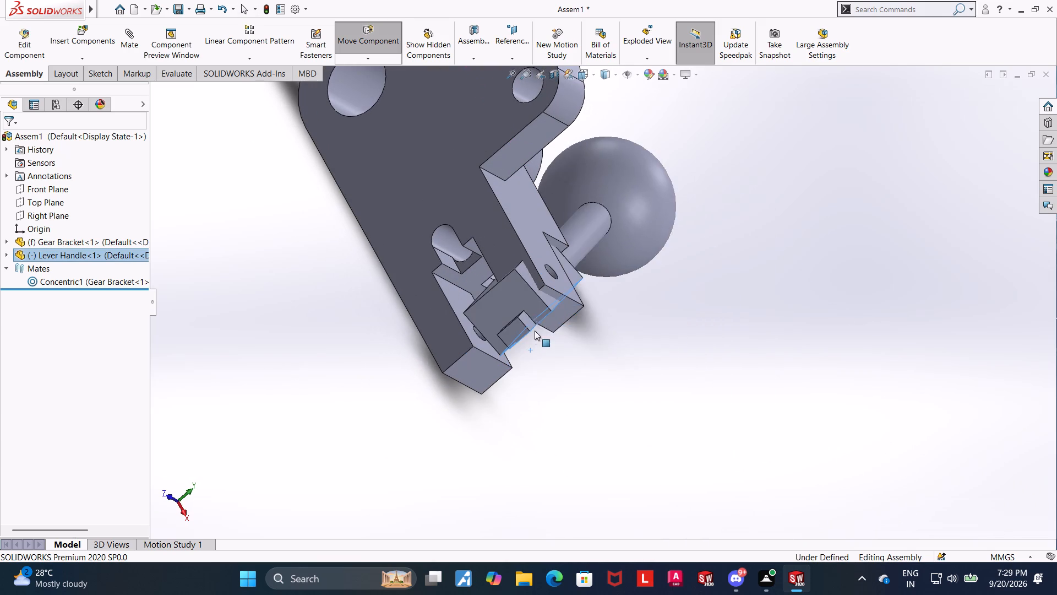
pyautogui.moveTo(535, 331); pyautogui.dragTo(535, 336)
pyautogui.moveTo(663, 318); pyautogui.dragTo(700, 477)
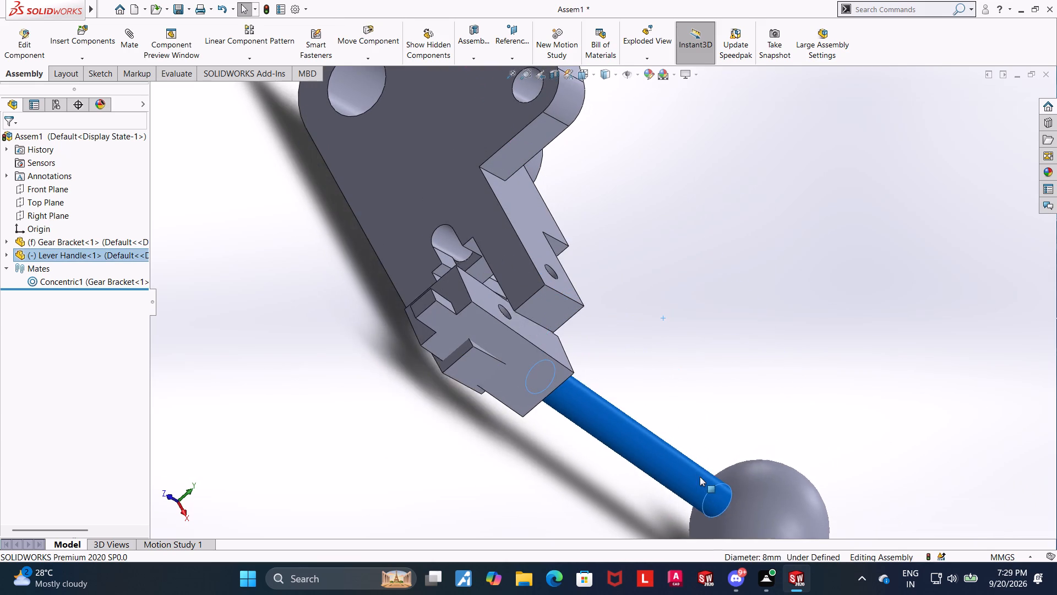
pyautogui.moveTo(700, 477); pyautogui.dragTo(698, 479)
pyautogui.middleClick(801, 239)
pyautogui.scroll(3, 596, 341)
pyautogui.moveTo(559, 345); pyautogui.dragTo(565, 336)
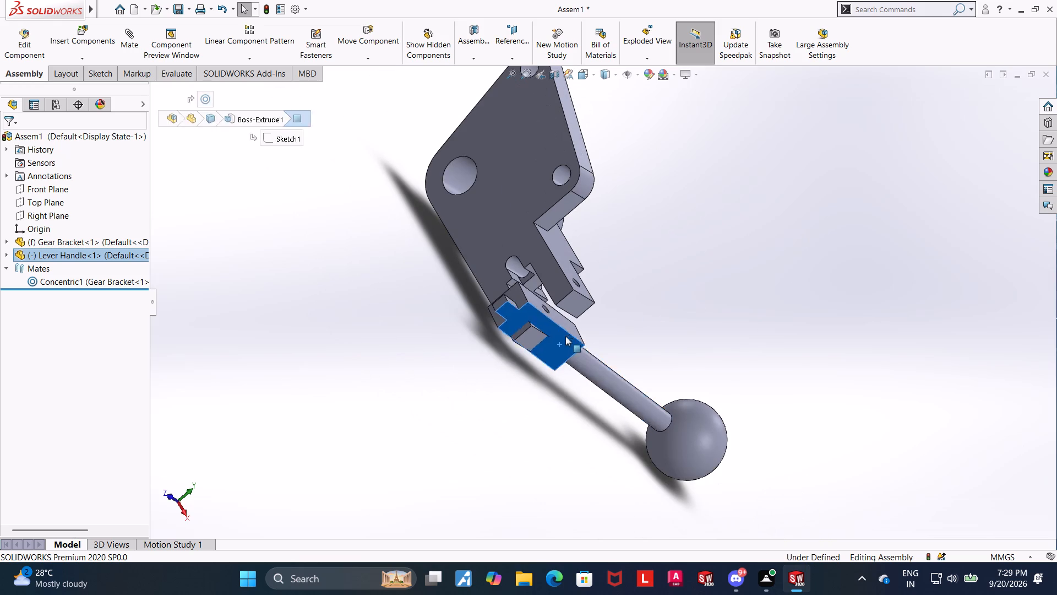
pyautogui.moveTo(565, 336); pyautogui.dragTo(585, 315)
pyautogui.scroll(1, 577, 371)
pyautogui.moveTo(583, 362); pyautogui.dragTo(597, 341, button='middle')
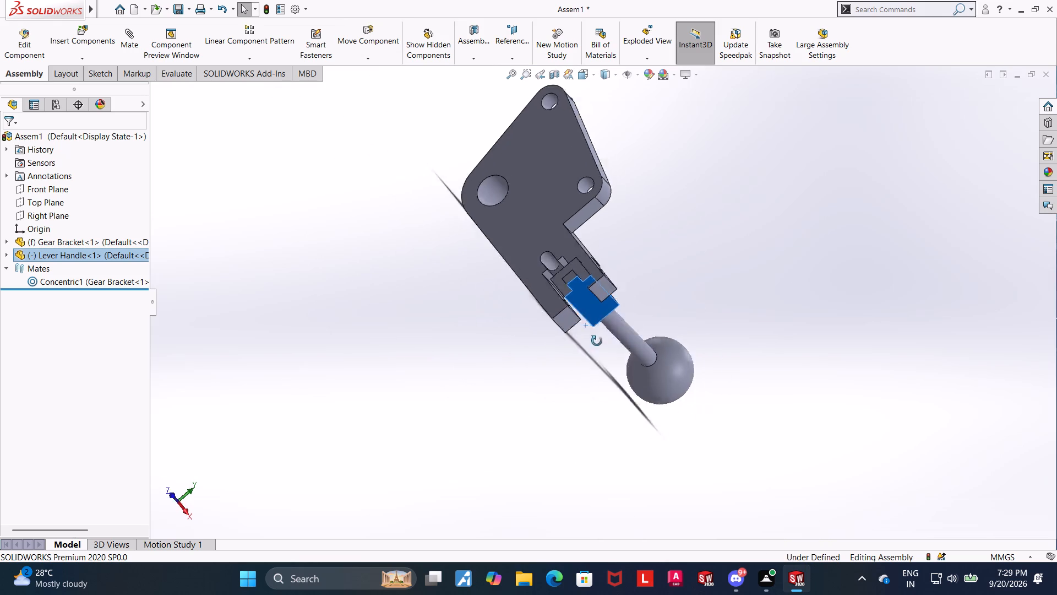
pyautogui.moveTo(597, 341); pyautogui.dragTo(608, 328, button='middle')
pyautogui.scroll(2, 597, 341)
pyautogui.scroll(-7, 619, 290)
pyautogui.moveTo(622, 414); pyautogui.dragTo(653, 442)
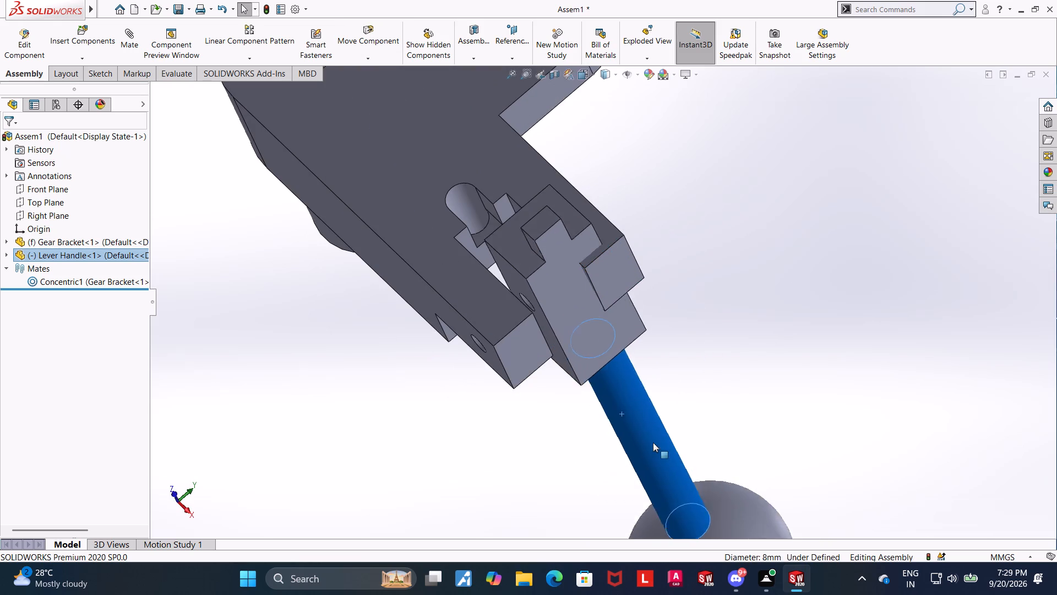
pyautogui.moveTo(653, 442); pyautogui.dragTo(656, 484)
pyautogui.moveTo(656, 488); pyautogui.dragTo(668, 484)
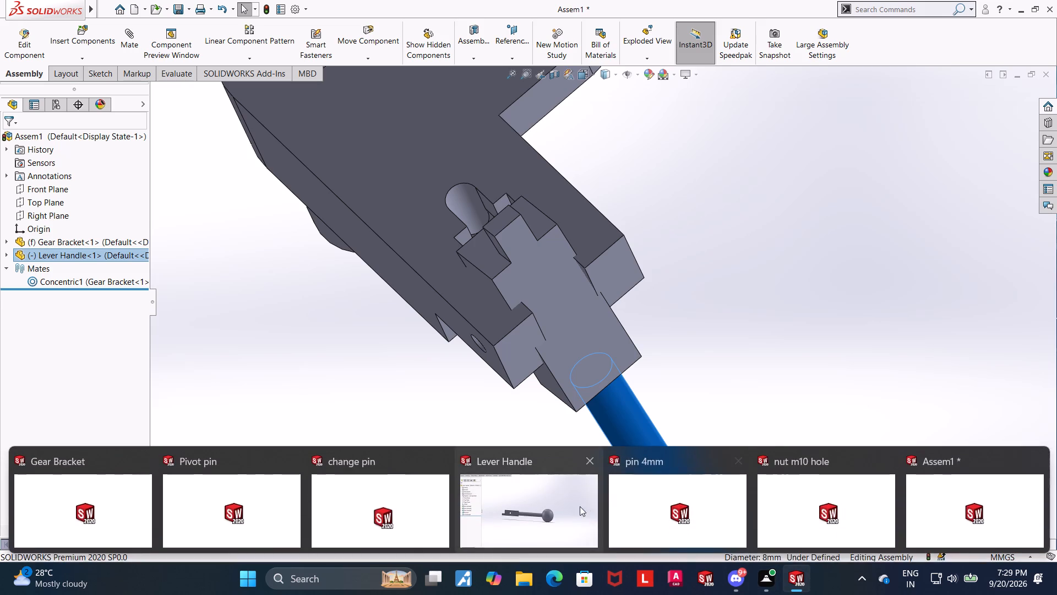
# Switch to the Lever Handle part and examine the rectangular block's dimensions, tongue and pin hole from several sides.
pyautogui.click(521, 511)
pyautogui.moveTo(441, 341); pyautogui.dragTo(449, 208, button='middle')
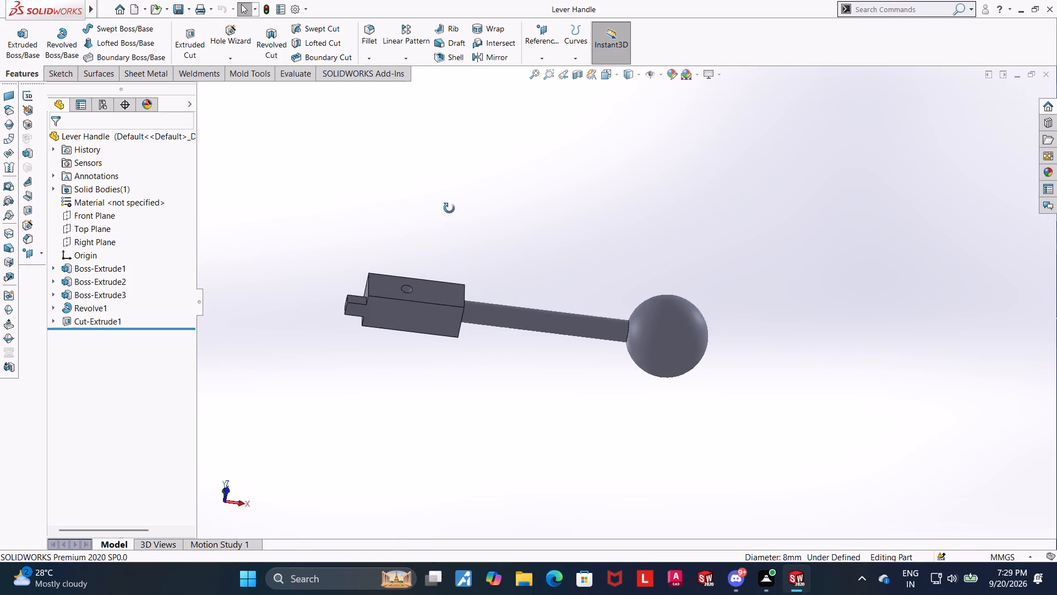
pyautogui.moveTo(449, 208); pyautogui.dragTo(463, 140, button='middle')
pyautogui.scroll(1, 460, 151)
pyautogui.moveTo(540, 338); pyautogui.dragTo(540, 327, button='middle')
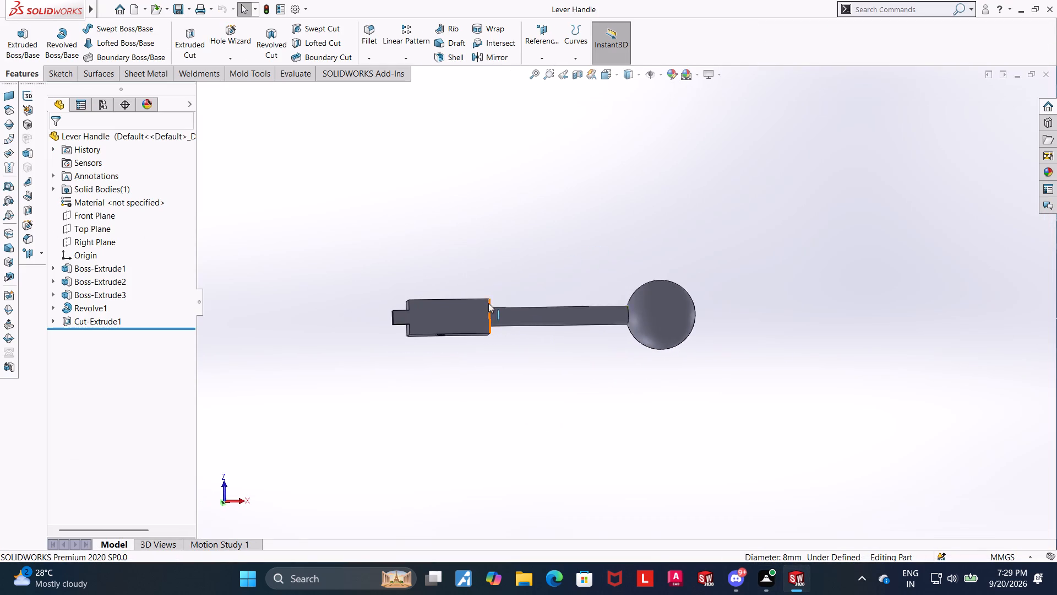
pyautogui.scroll(-2, 488, 303)
pyautogui.moveTo(558, 272); pyautogui.dragTo(544, 289, button='middle')
pyautogui.scroll(-3, 523, 303)
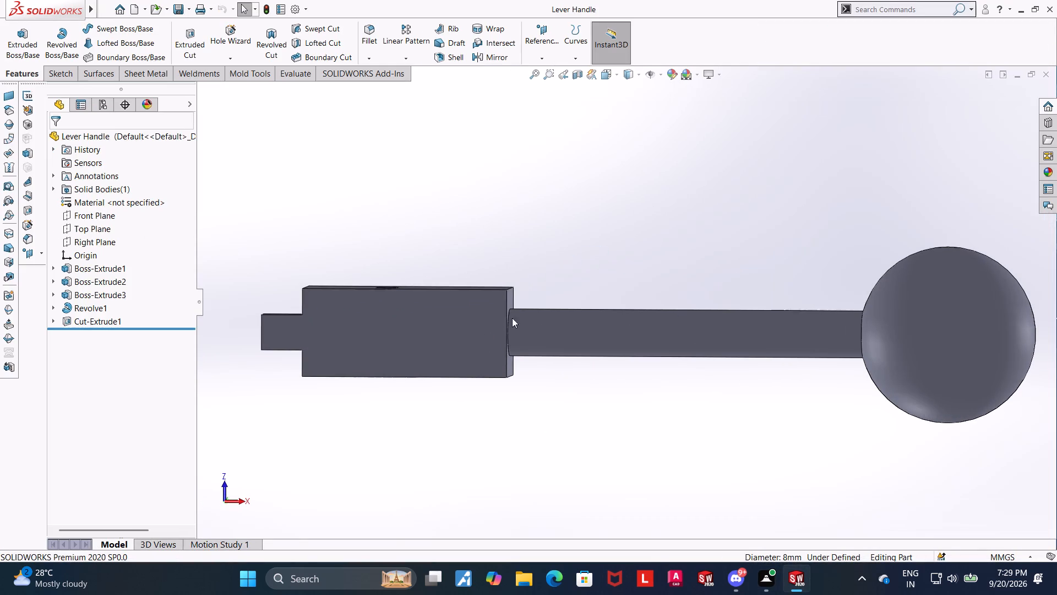
pyautogui.click(400, 332)
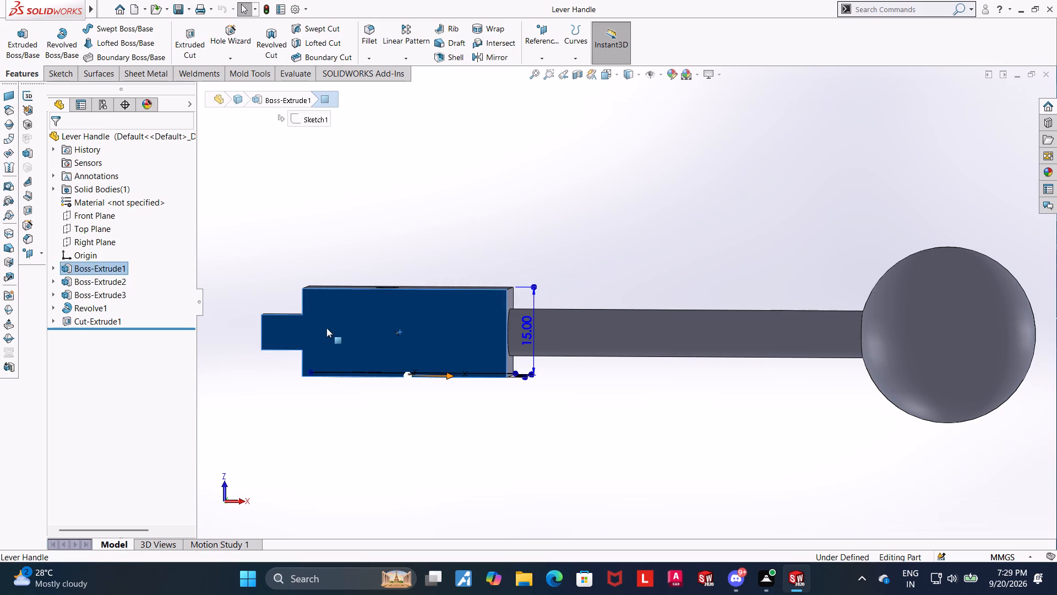
pyautogui.scroll(3, 361, 324)
pyautogui.click(640, 259)
pyautogui.click(505, 317)
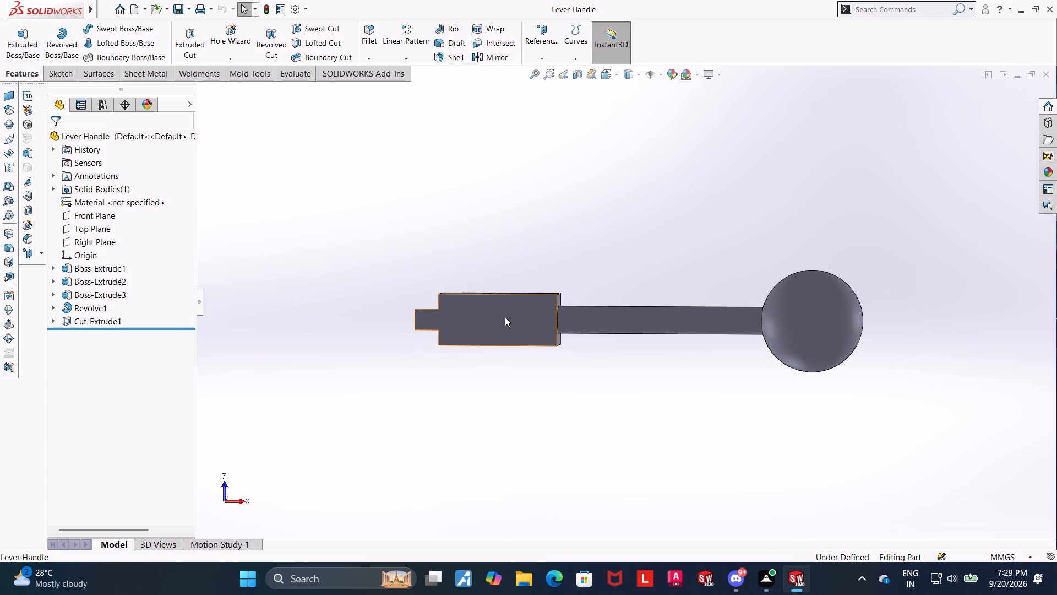
pyautogui.moveTo(426, 270); pyautogui.dragTo(421, 340, button='middle')
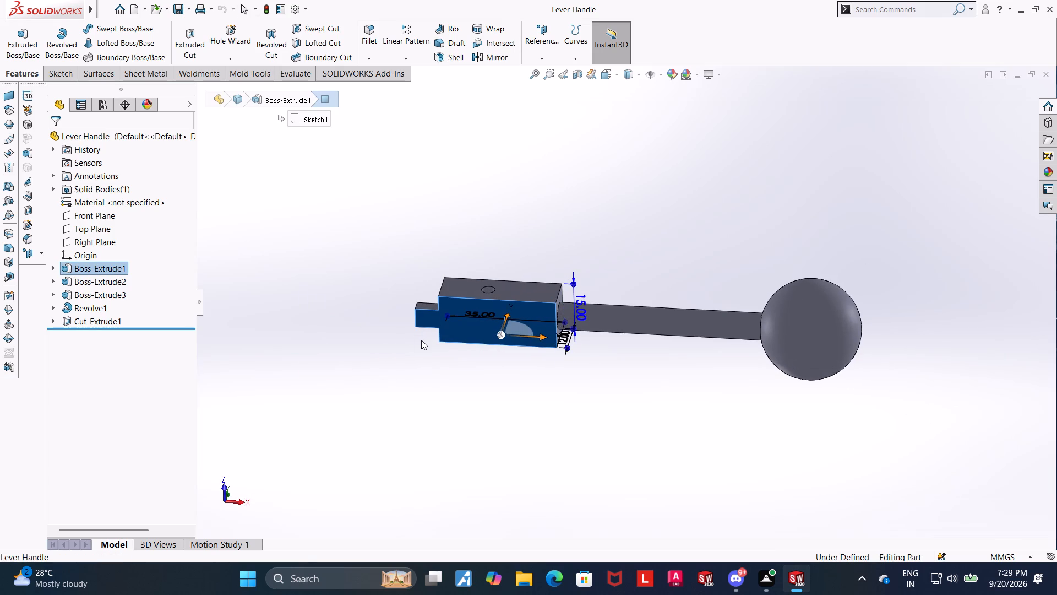
pyautogui.scroll(-1, 421, 340)
pyautogui.moveTo(422, 355); pyautogui.dragTo(426, 469, button='middle')
pyautogui.scroll(1, 421, 441)
pyautogui.moveTo(456, 345); pyautogui.dragTo(457, 437, button='middle')
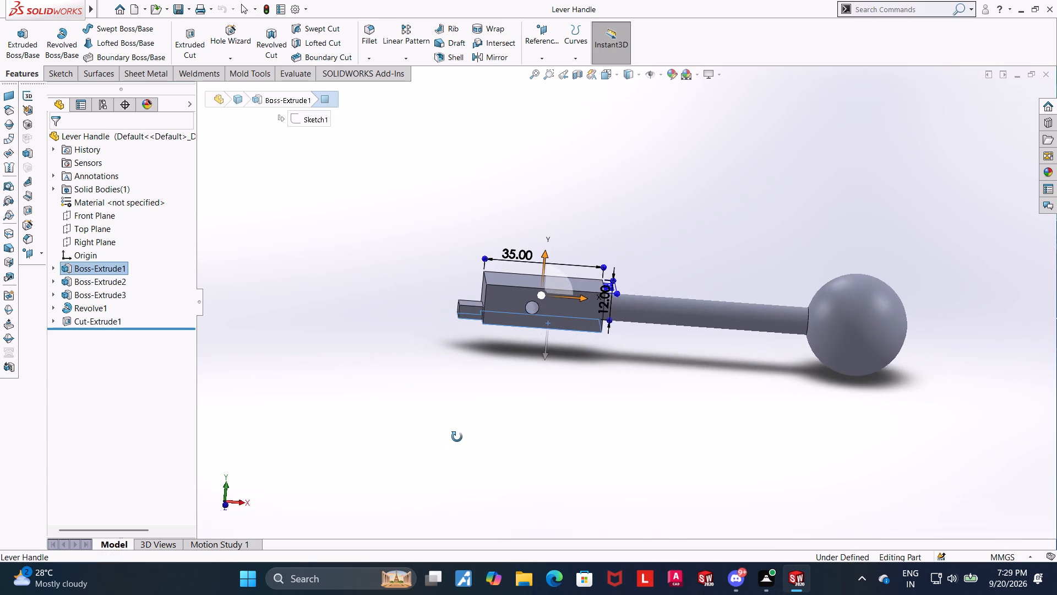
pyautogui.moveTo(457, 437); pyautogui.dragTo(465, 439, button='middle')
pyautogui.scroll(-1, 472, 437)
pyautogui.scroll(-3, 660, 226)
pyautogui.moveTo(659, 356); pyautogui.dragTo(663, 394, button='middle')
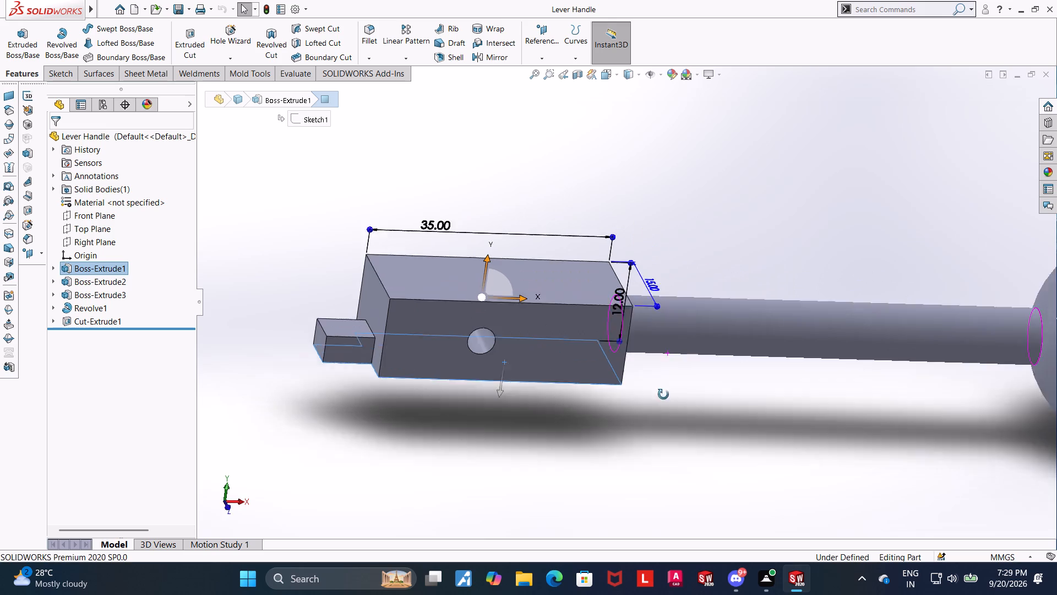
pyautogui.moveTo(663, 394); pyautogui.dragTo(658, 296, button='middle')
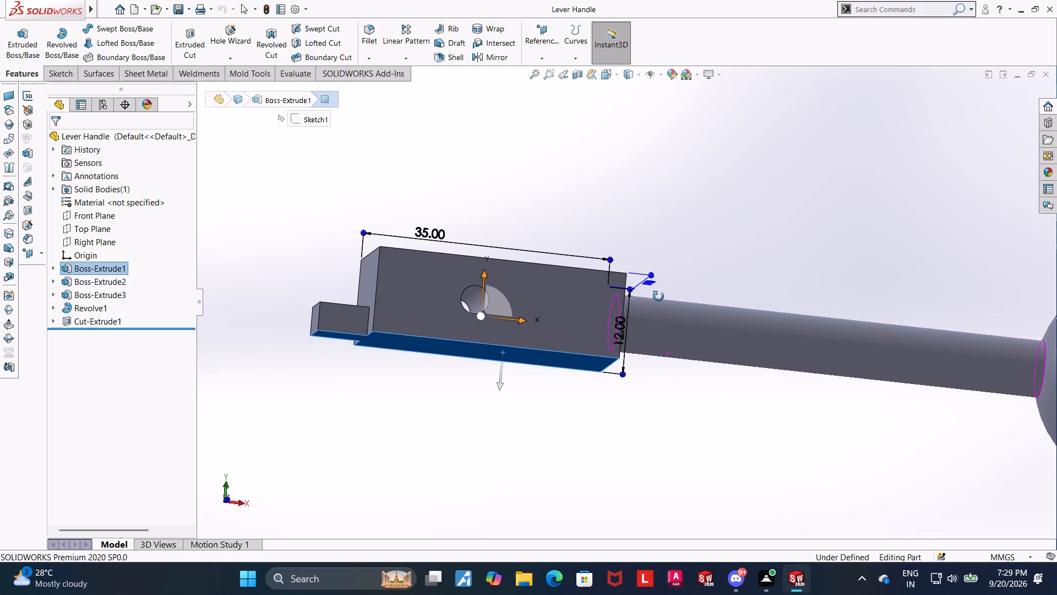
pyautogui.moveTo(658, 296); pyautogui.dragTo(650, 361, button='middle')
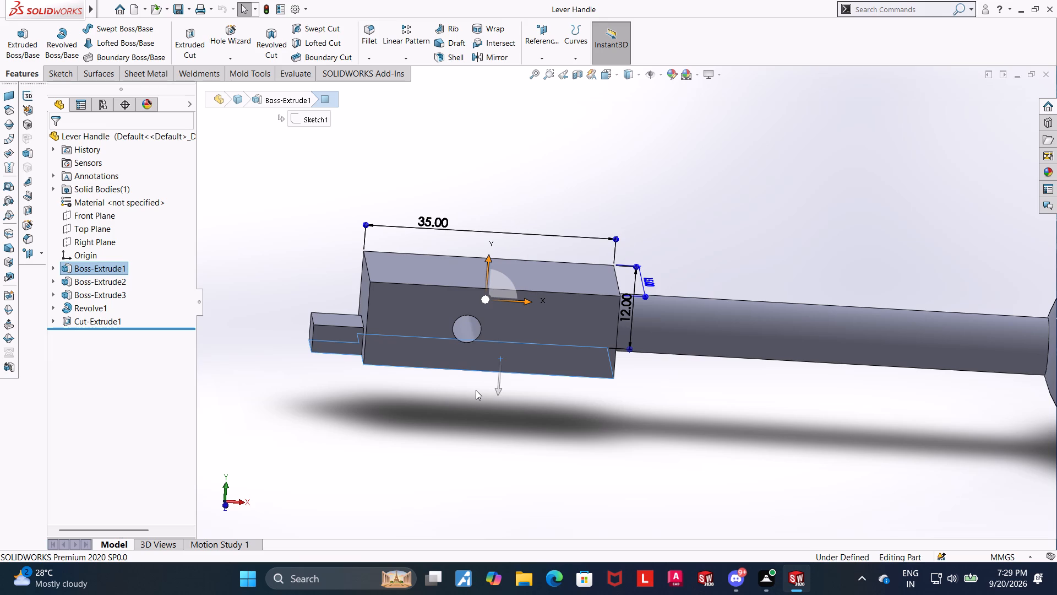
pyautogui.scroll(2, 694, 393)
pyautogui.moveTo(646, 391); pyautogui.dragTo(649, 422, button='middle')
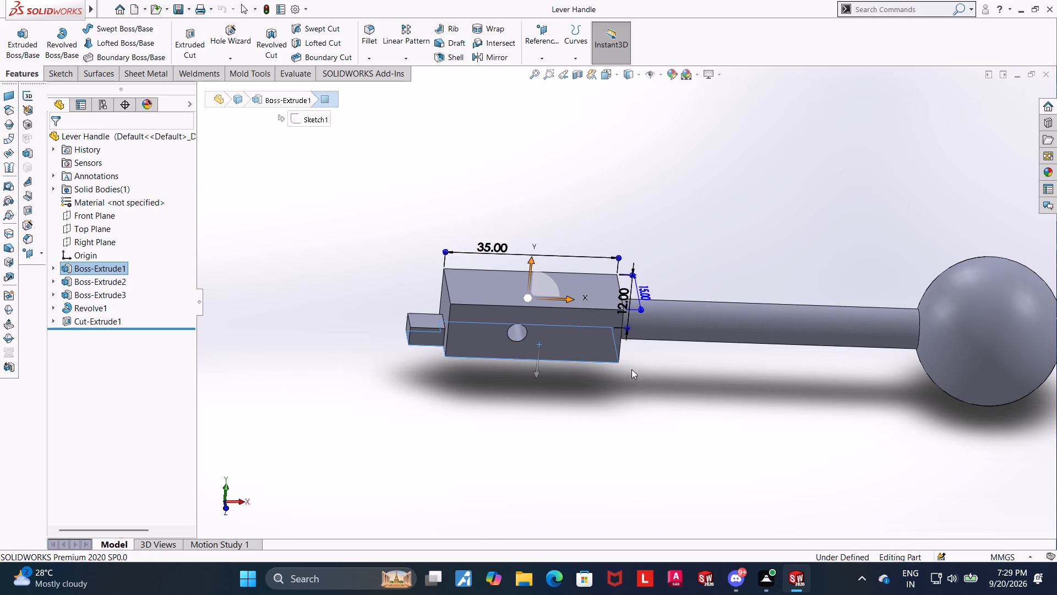
pyautogui.moveTo(552, 374); pyautogui.dragTo(553, 406, button='middle')
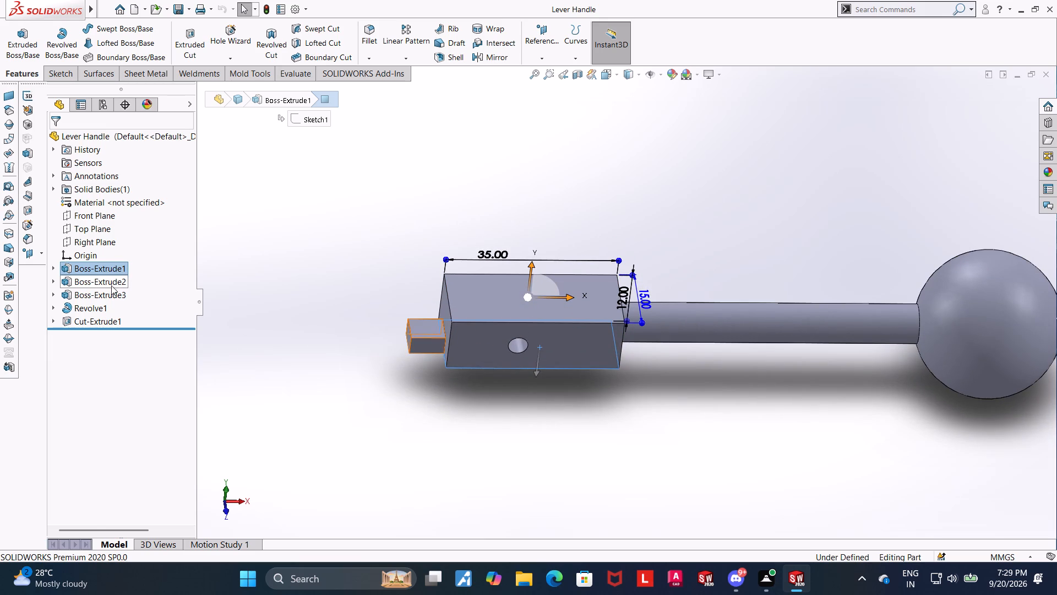
# Edit Sketch1 of the handle block's base extrusion, set the rectangle's short side to 15 mm and exit the sketch.
pyautogui.click(55, 266)
pyautogui.click(106, 282)
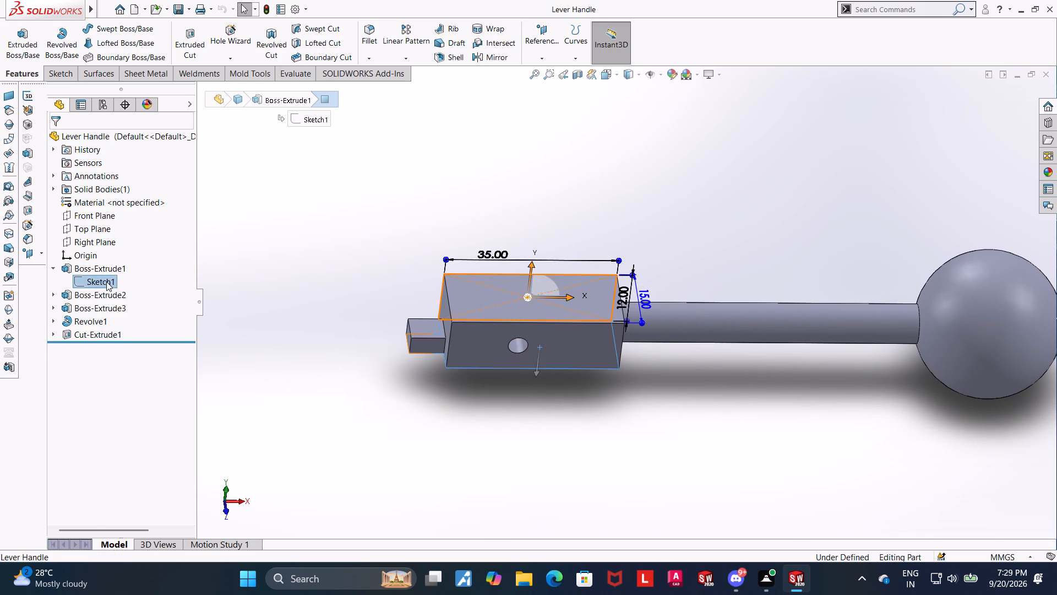
pyautogui.click(114, 252)
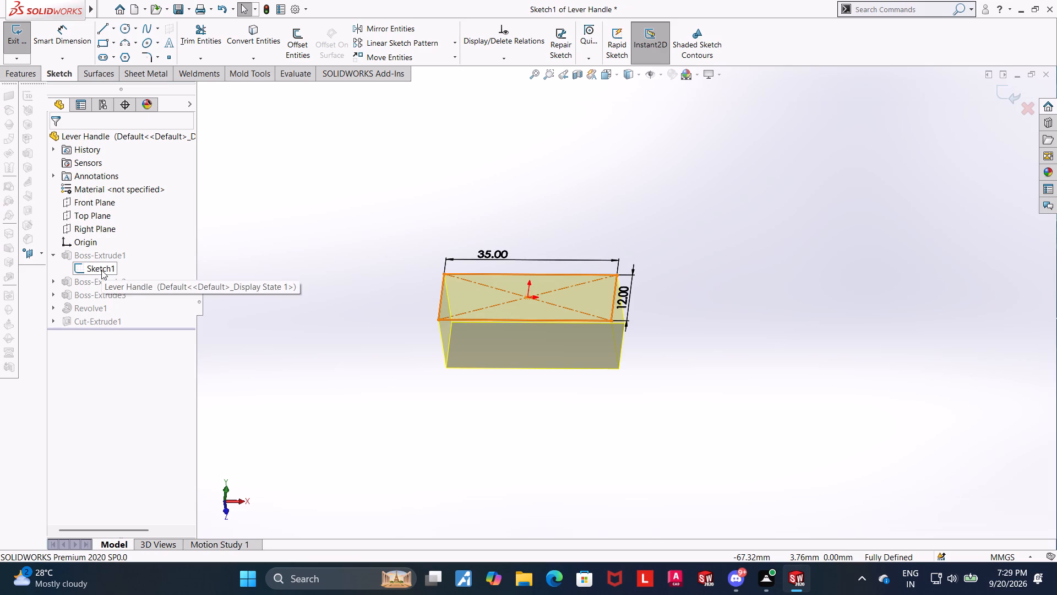
pyautogui.doubleClick(628, 296)
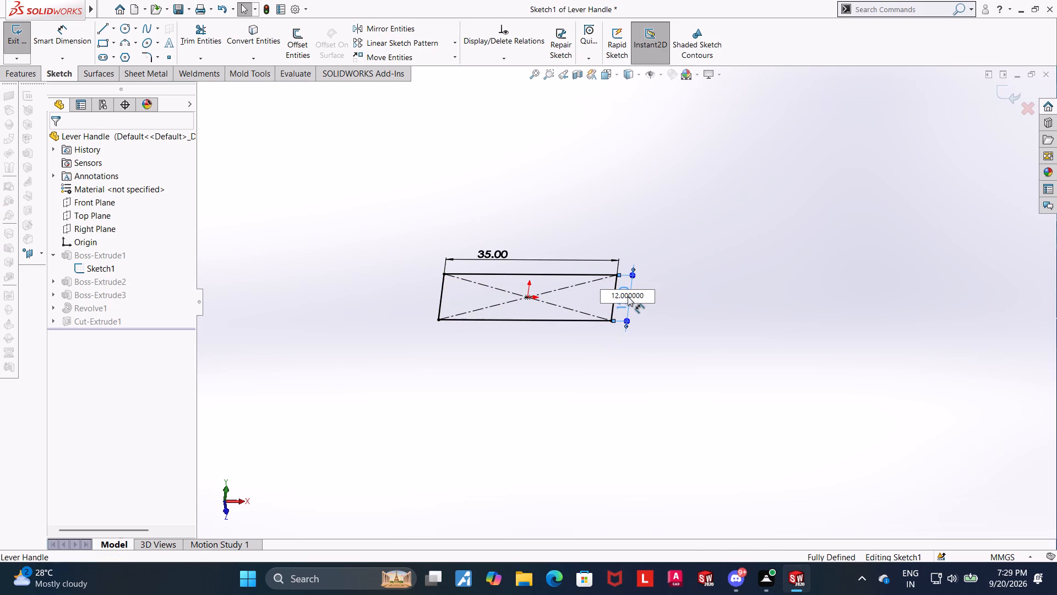
pyautogui.moveTo(653, 296); pyautogui.dragTo(595, 300)
pyautogui.write('15')
pyautogui.press('Return')
pyautogui.click(1016, 95)
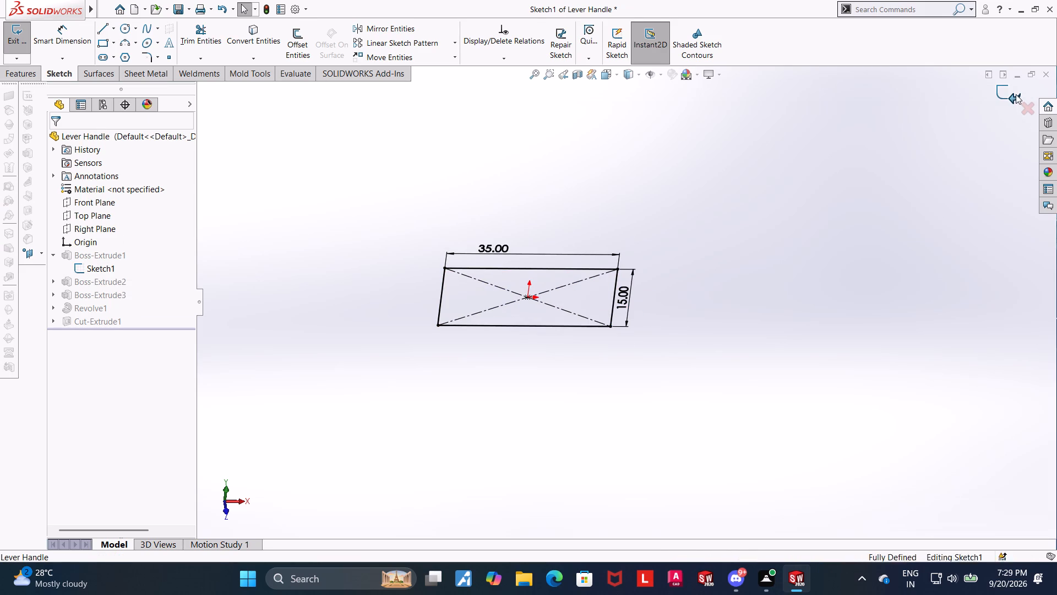
pyautogui.click(383, 273)
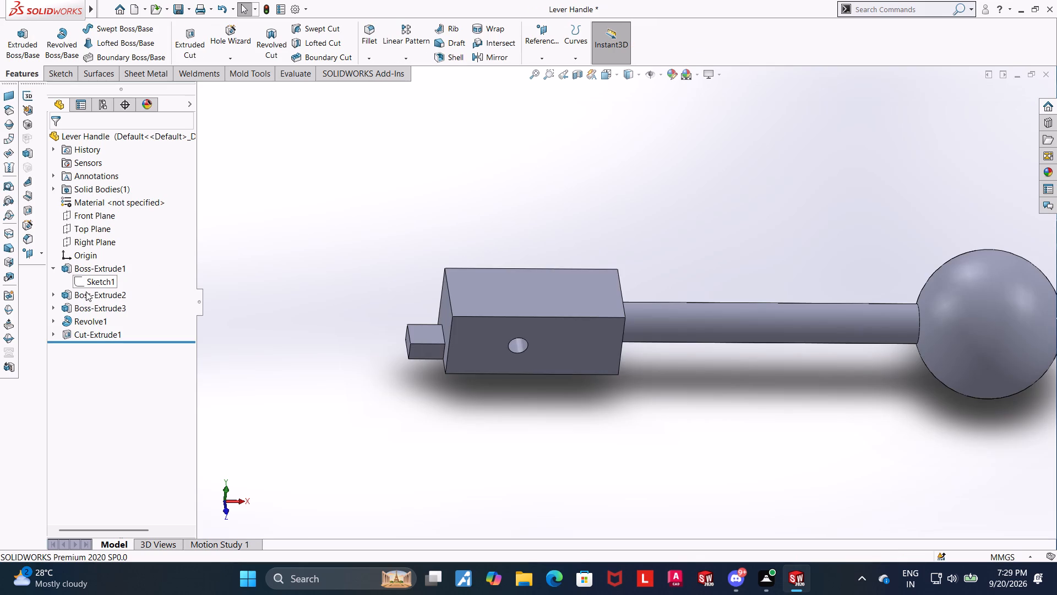
# Edit Boss-Extrude1 of the lever handle and set its blind depth to 12 mm.
pyautogui.click(82, 271)
pyautogui.click(95, 242)
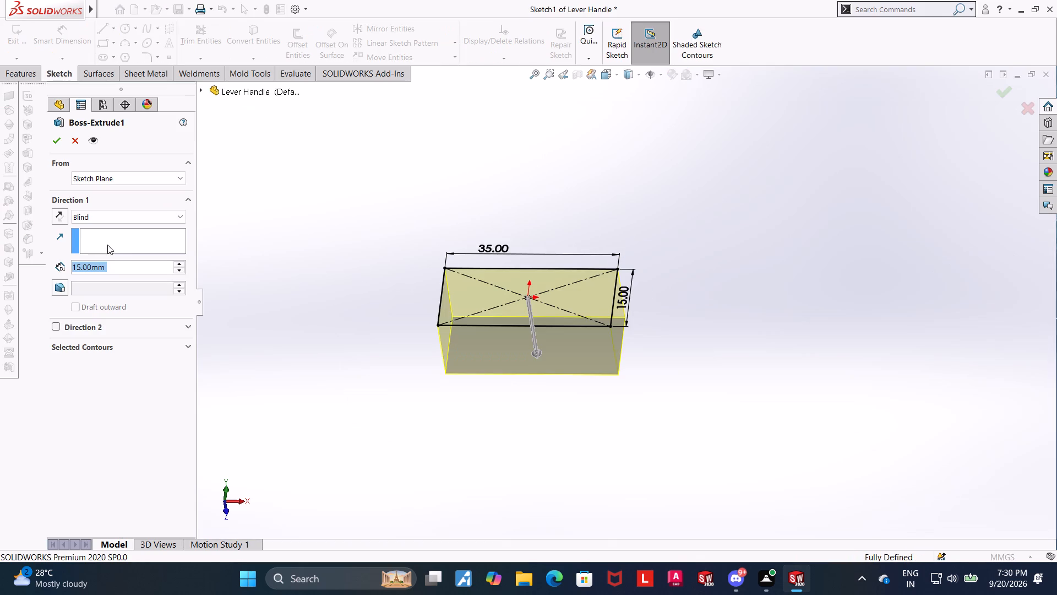
pyautogui.write('12')
pyautogui.press('Return')
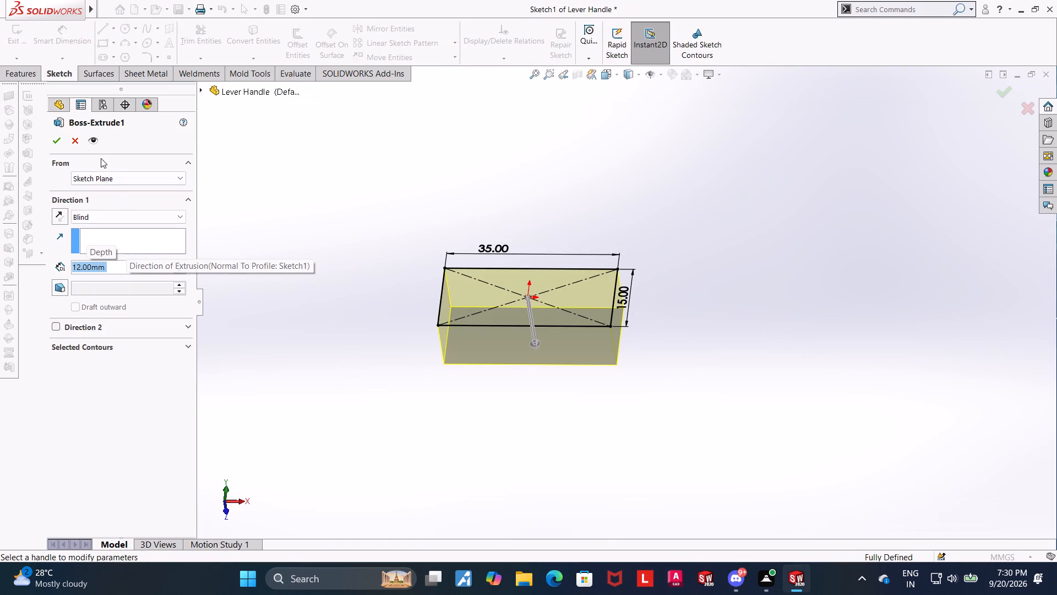
pyautogui.click(57, 136)
pyautogui.click(869, 320)
pyautogui.click(645, 404)
# Inspect the resized block from several sides, checking its faces, pin hole and the alignment of the tongue and rod.
pyautogui.moveTo(641, 367); pyautogui.dragTo(636, 413, button='middle')
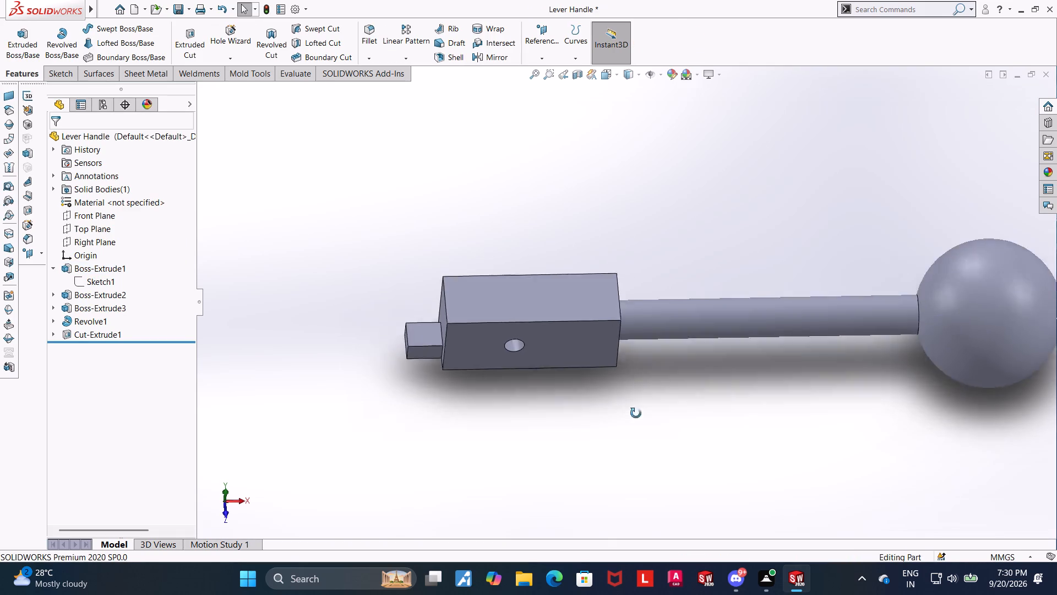
pyautogui.moveTo(636, 413); pyautogui.dragTo(667, 239, button='middle')
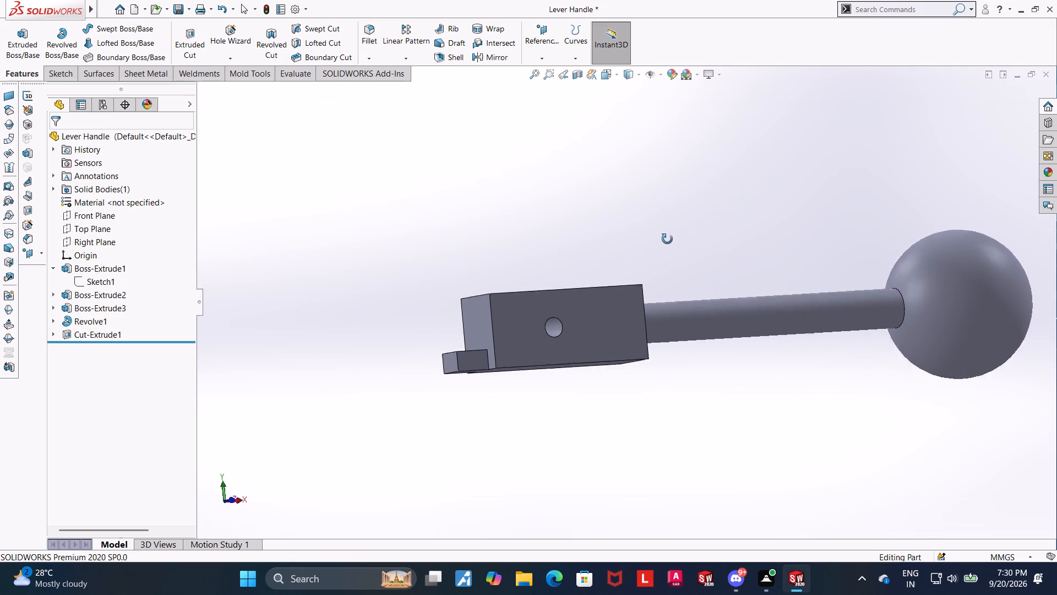
pyautogui.moveTo(667, 239); pyautogui.dragTo(659, 378, button='middle')
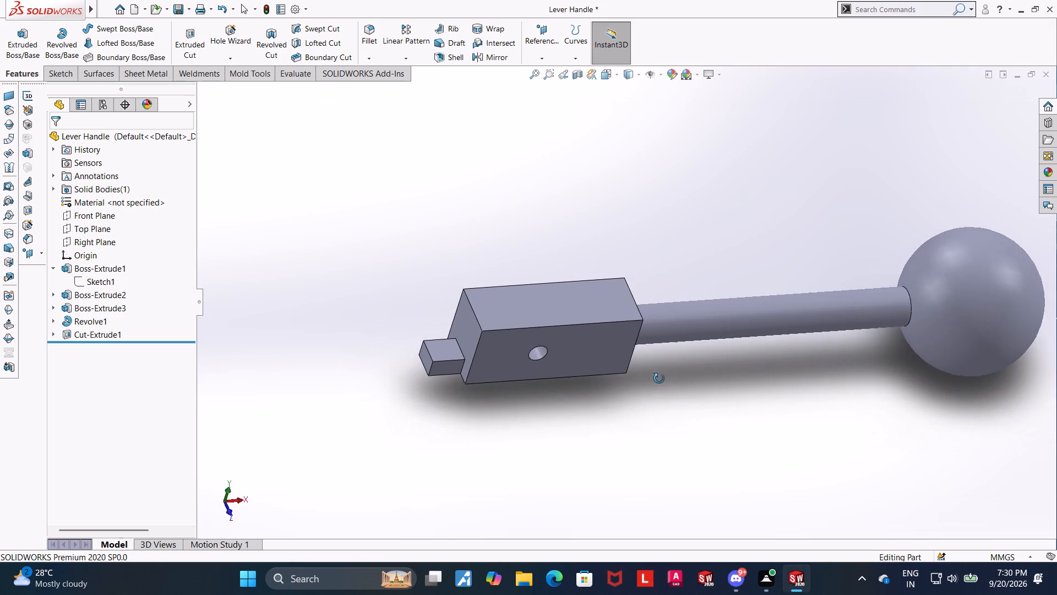
pyautogui.moveTo(659, 378); pyautogui.dragTo(655, 392, button='middle')
pyautogui.moveTo(653, 393); pyautogui.dragTo(636, 495, button='middle')
pyautogui.click(565, 333)
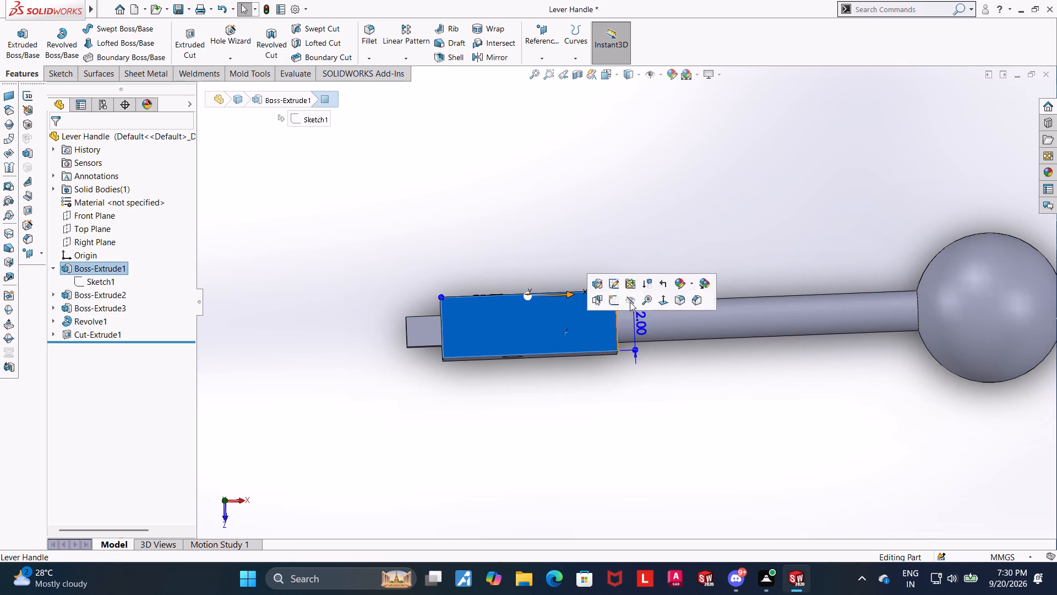
pyautogui.click(96, 277)
pyautogui.click(318, 376)
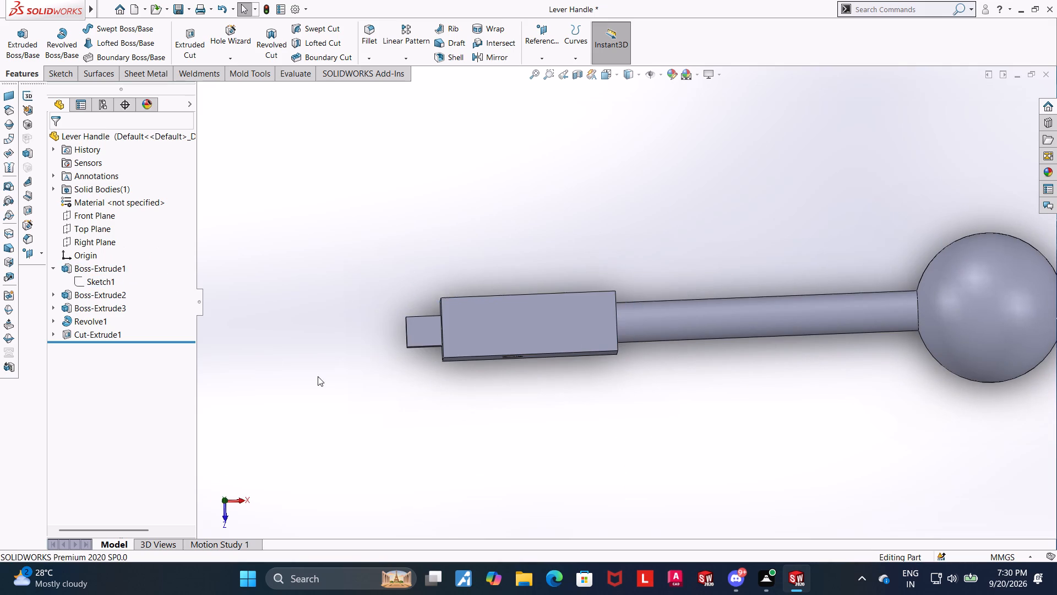
pyautogui.moveTo(347, 370); pyautogui.dragTo(352, 372, button='middle')
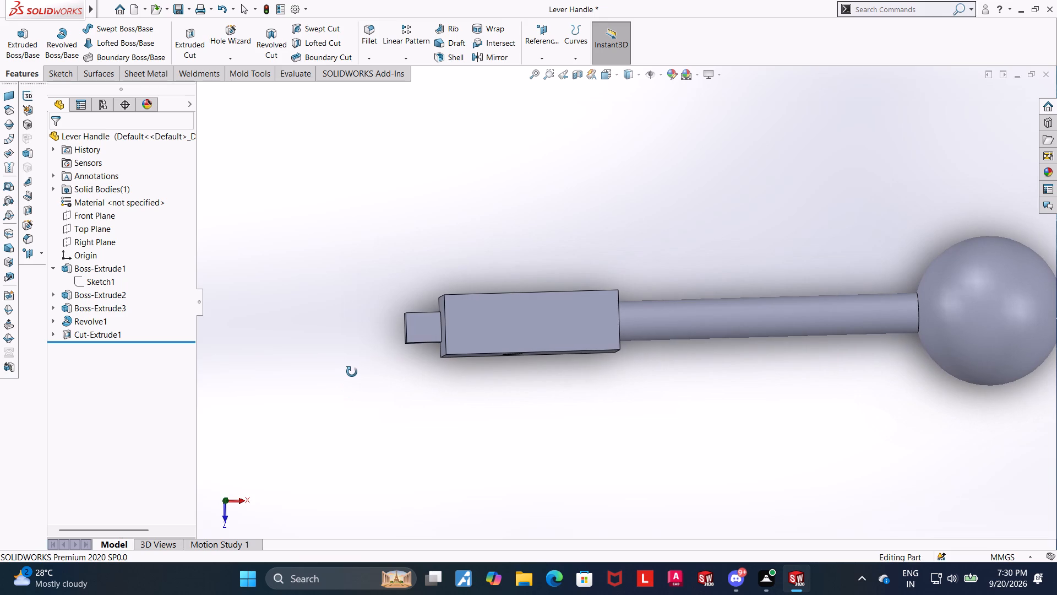
pyautogui.moveTo(352, 372); pyautogui.dragTo(357, 374, button='middle')
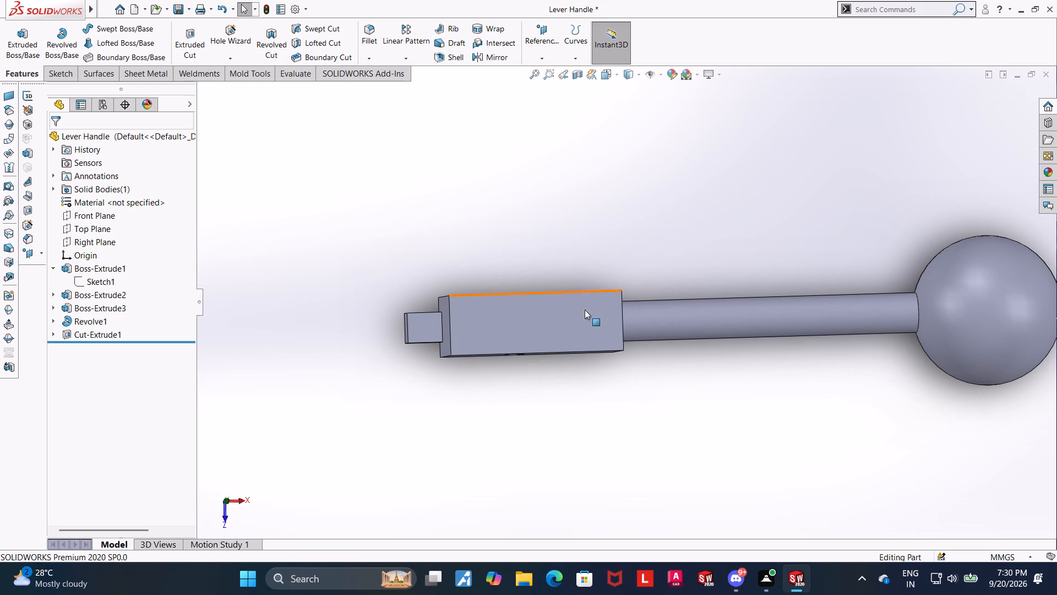
# Save the Lever Handle part and return to the Assem1 assembly, updating it with the modified part.
pyautogui.click(174, 10)
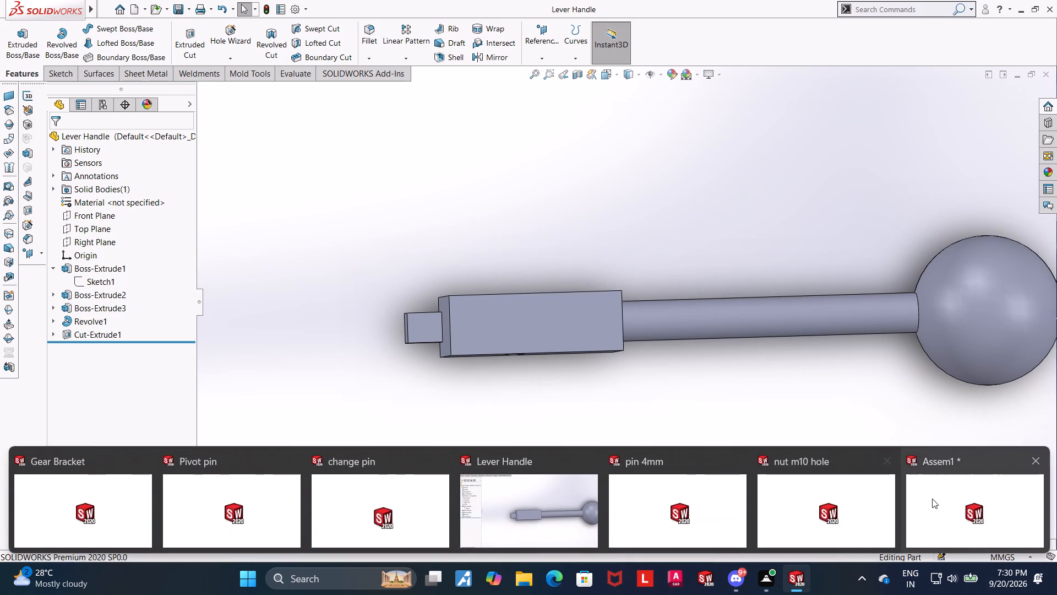
pyautogui.click(932, 499)
pyautogui.click(111, 82)
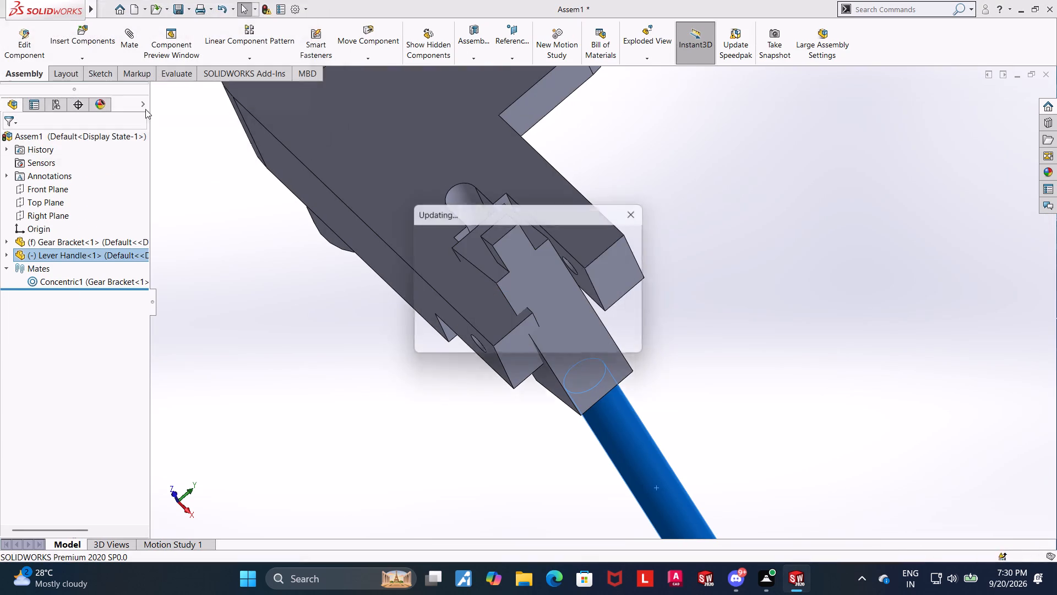
# Pull the lever handle out along the hole axis, clear of the bracket's fork.
pyautogui.moveTo(581, 344); pyautogui.dragTo(756, 244)
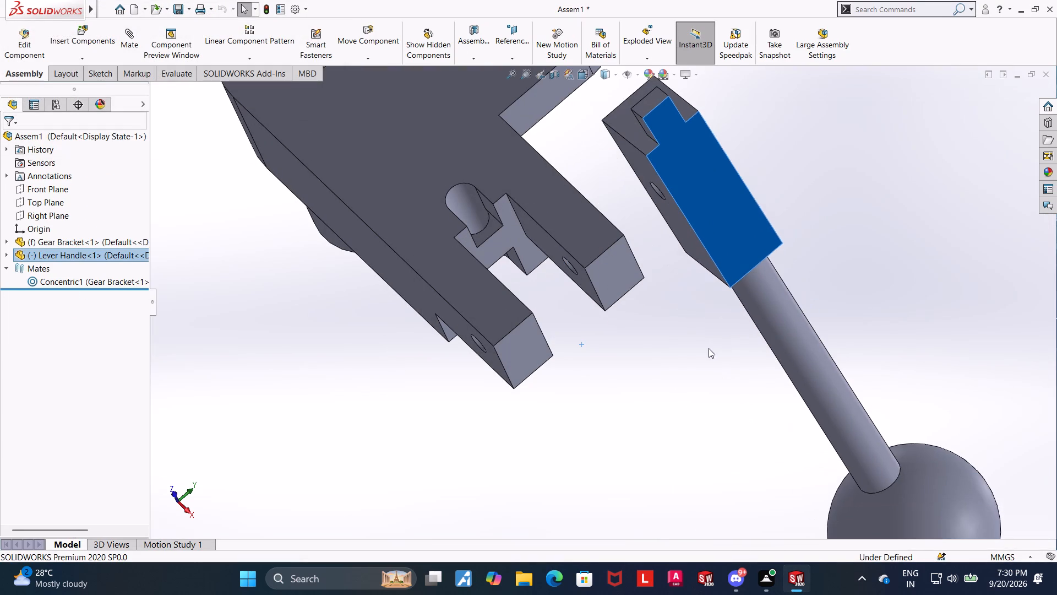
# Add a coincident mate between the side face of the lever handle's block and the inner face of the bracket's fork prong.
pyautogui.click(709, 348)
pyautogui.moveTo(677, 293); pyautogui.dragTo(654, 364, button='middle')
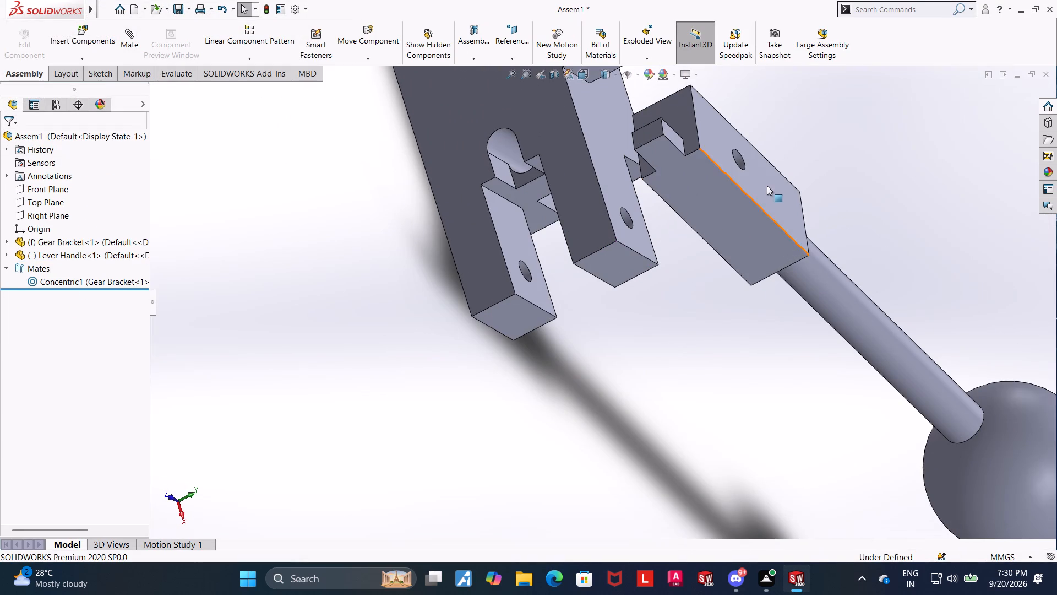
pyautogui.click(767, 185)
pyautogui.moveTo(680, 326); pyautogui.dragTo(748, 286, button='middle')
pyautogui.keyDown('ctrl'); pyautogui.click(629, 192); pyautogui.keyUp('ctrl')
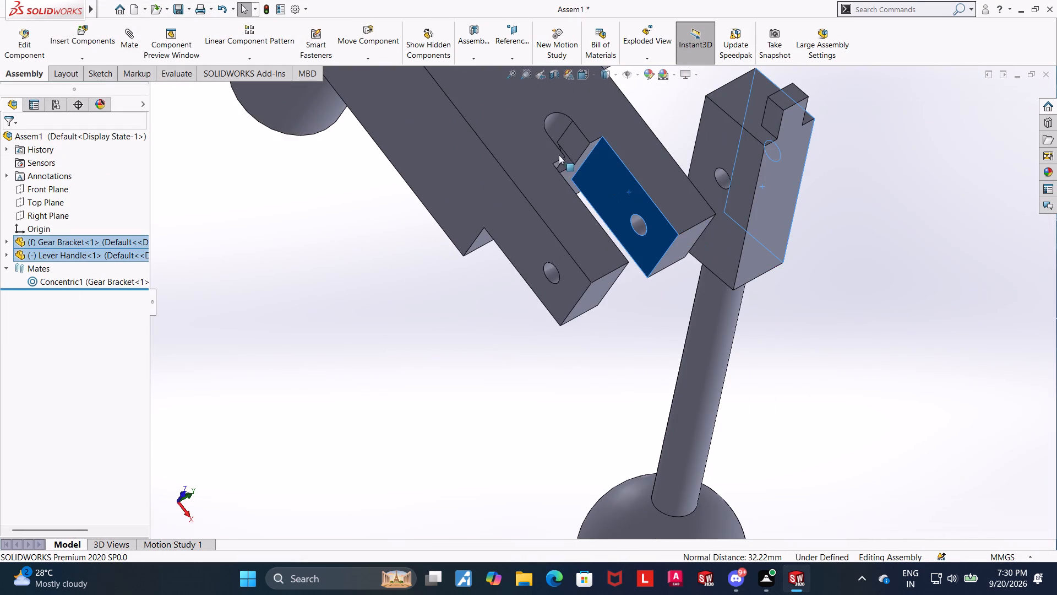
pyautogui.click(133, 25)
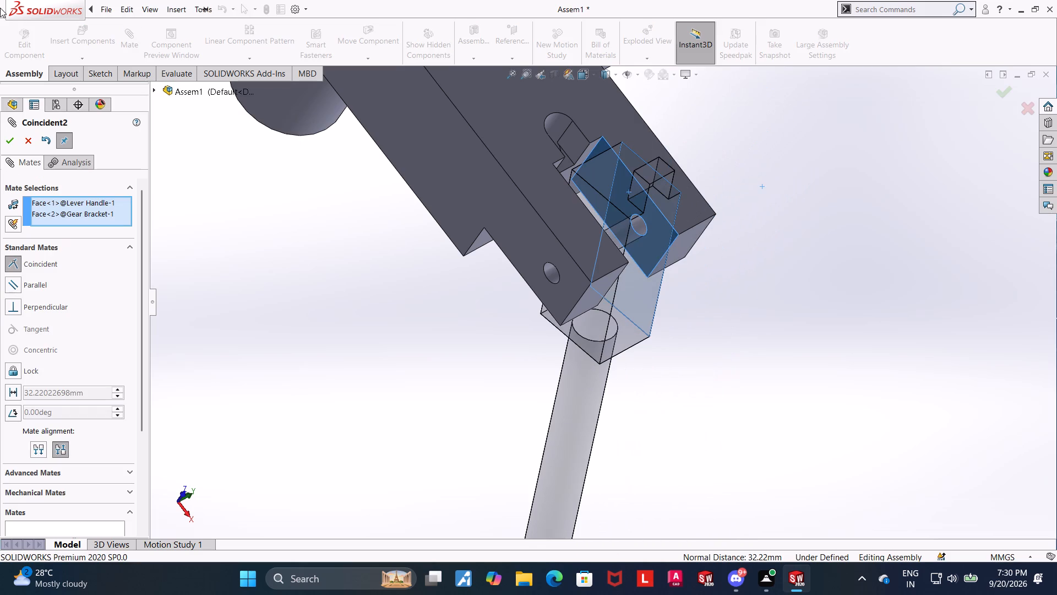
pyautogui.click(8, 145)
# Check the lever handle's fit in the fork from the front and at an angle, testing its swing about the pin hole.
pyautogui.scroll(6, 325, 226)
pyautogui.moveTo(493, 255); pyautogui.dragTo(550, 259, button='middle')
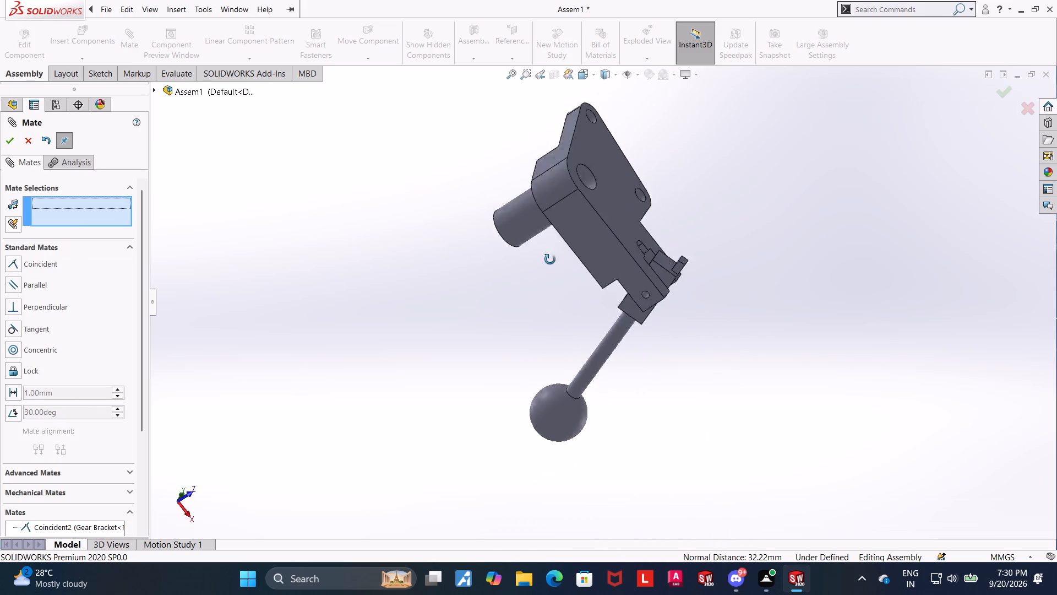
pyautogui.moveTo(550, 259); pyautogui.dragTo(456, 435, button='middle')
pyautogui.click(591, 74)
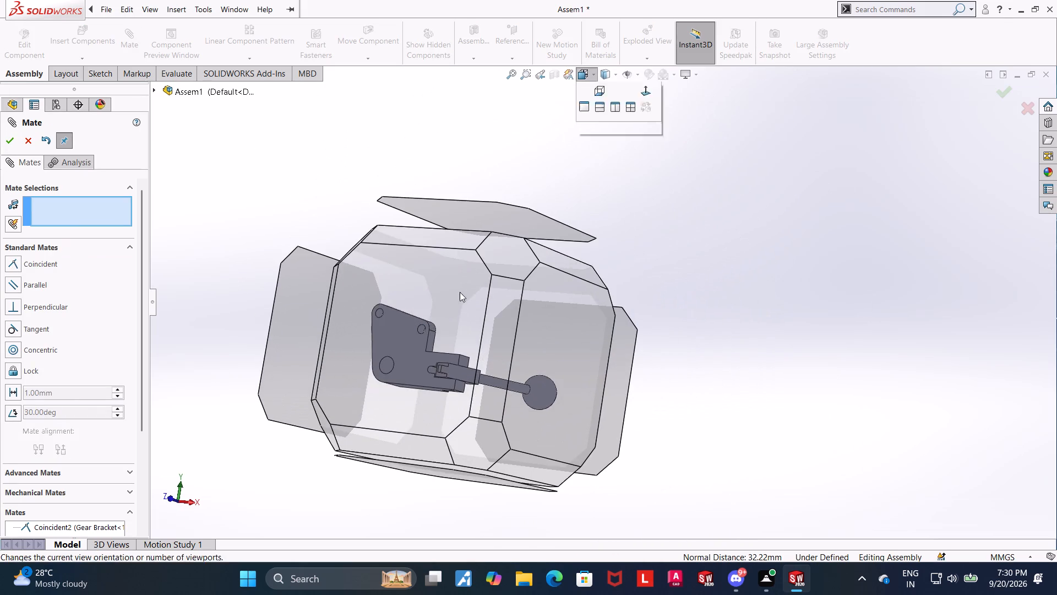
pyautogui.click(460, 290)
pyautogui.moveTo(745, 366); pyautogui.dragTo(879, 408)
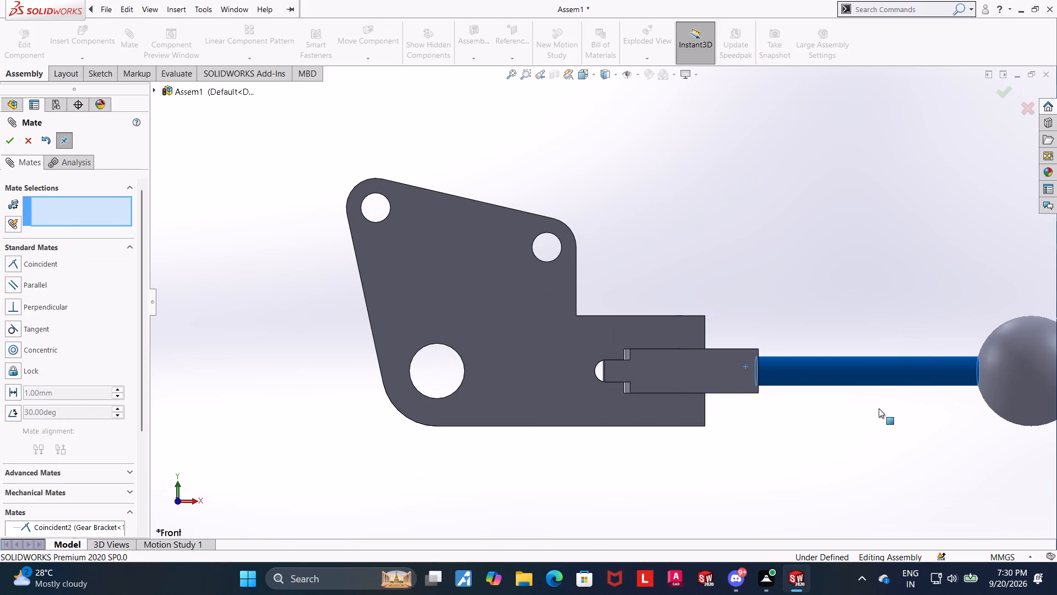
pyautogui.moveTo(879, 408); pyautogui.dragTo(909, 448)
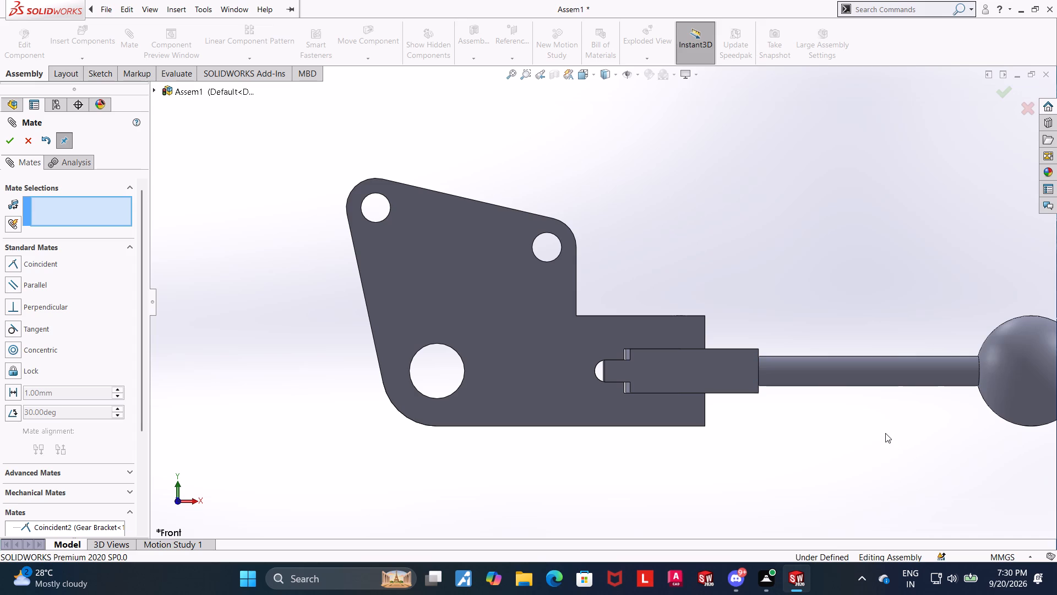
pyautogui.moveTo(802, 417); pyautogui.dragTo(784, 468, button='middle')
pyautogui.moveTo(764, 435); pyautogui.dragTo(752, 461, button='middle')
pyautogui.moveTo(796, 402); pyautogui.dragTo(822, 421)
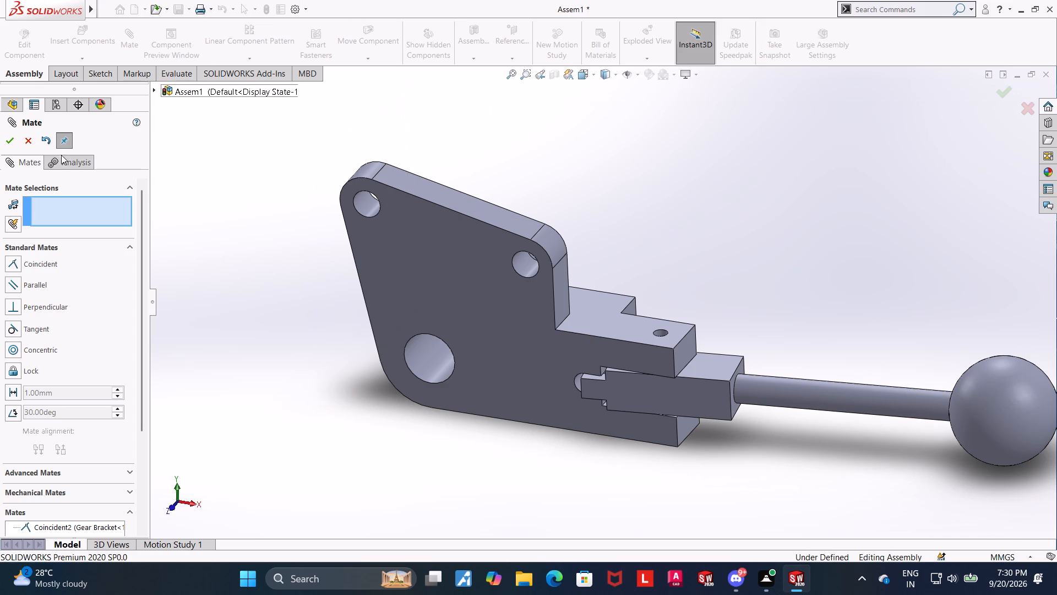
pyautogui.click(31, 136)
# Insert the pin 4mm part into the assembly, placing it above the bracket's fork.
pyautogui.click(75, 46)
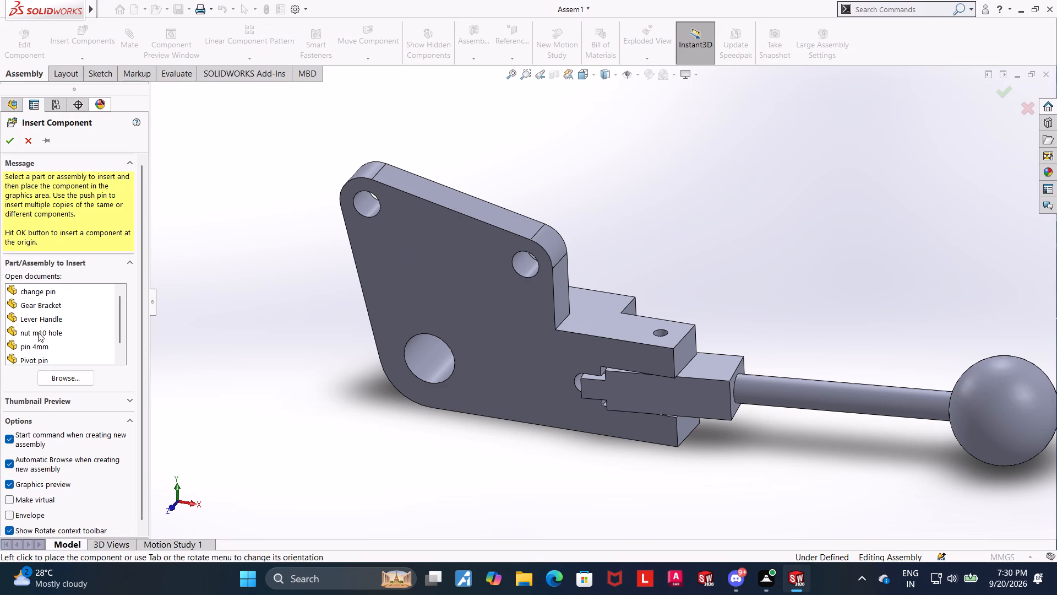
pyautogui.scroll(-1, 39, 333)
pyautogui.scroll(3, 42, 321)
pyautogui.scroll(-4, 46, 323)
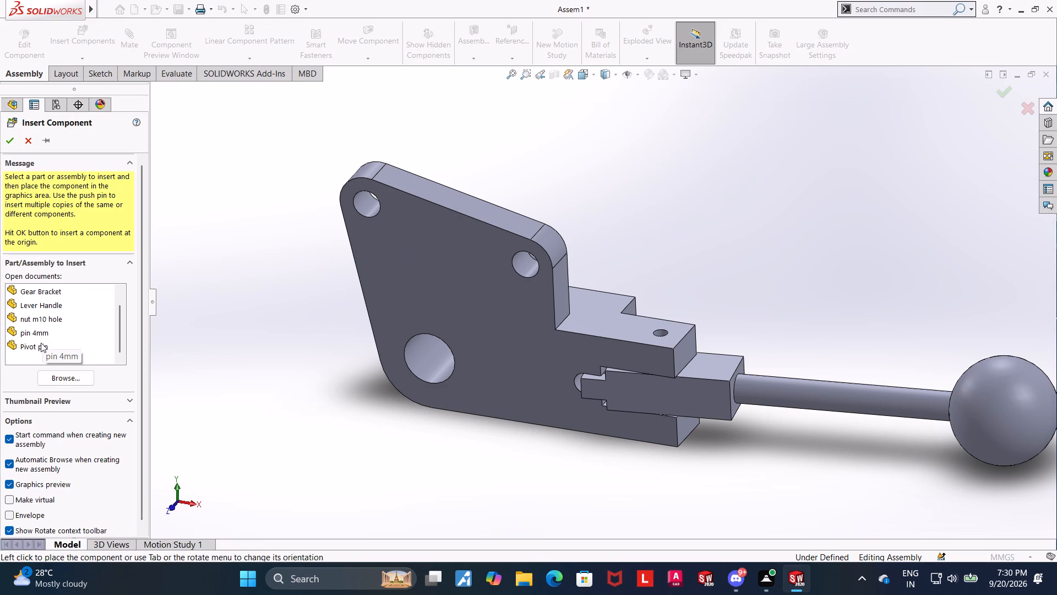
pyautogui.click(40, 336)
pyautogui.click(734, 211)
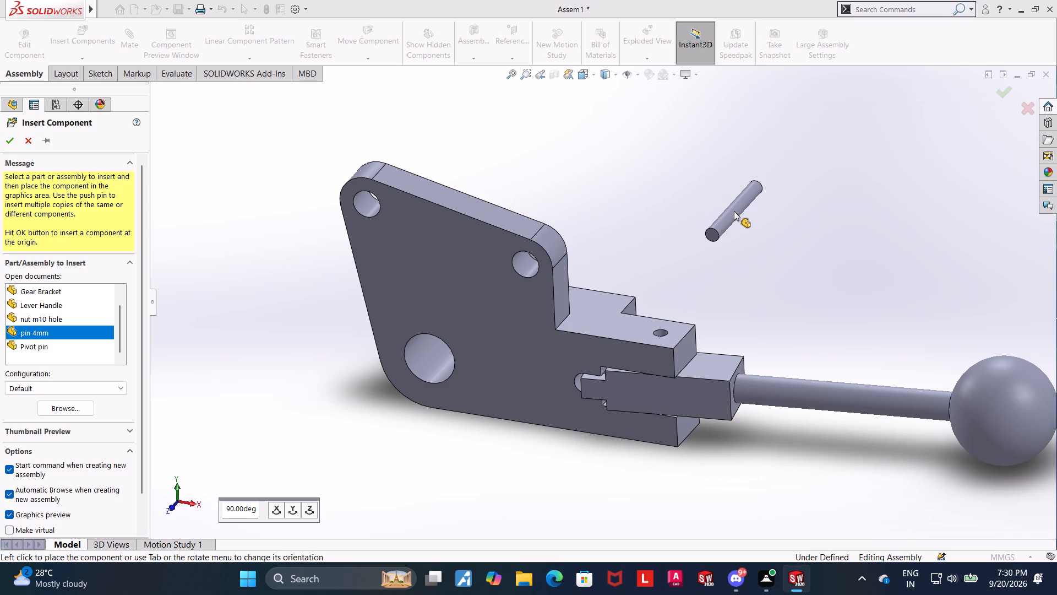
# Rotate the 4 mm pin with the triad until it stands roughly upright, in line with the fork's hole.
pyautogui.rightClick(734, 211)
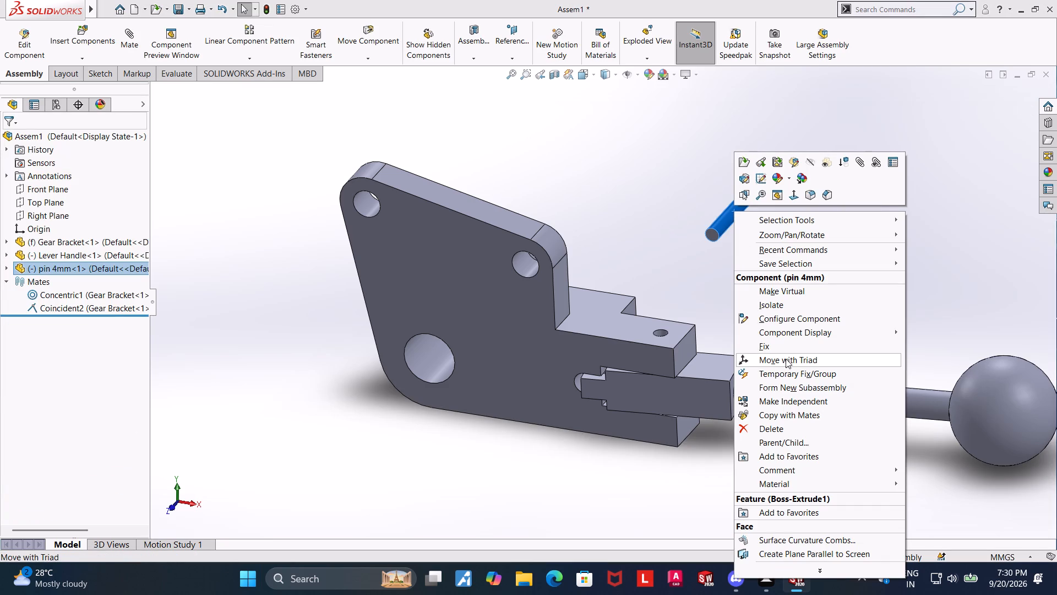
pyautogui.click(786, 359)
pyautogui.moveTo(708, 196); pyautogui.dragTo(707, 283)
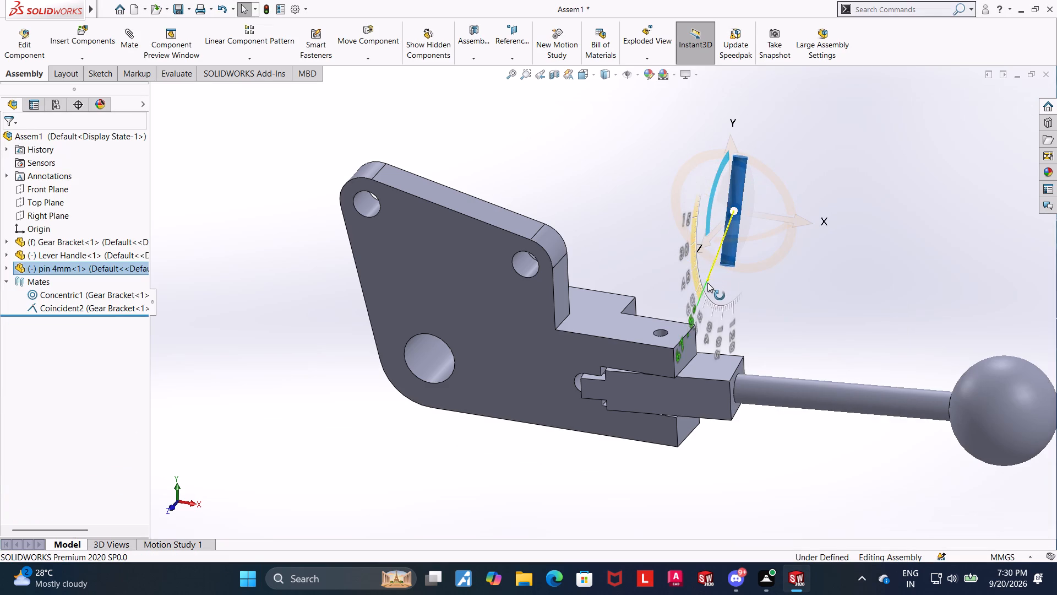
pyautogui.moveTo(707, 283); pyautogui.dragTo(709, 290)
pyautogui.click(963, 261)
# Mate the 4 mm pin concentric with the fork's hole and slide it down through the fork and lever block.
pyautogui.click(733, 217)
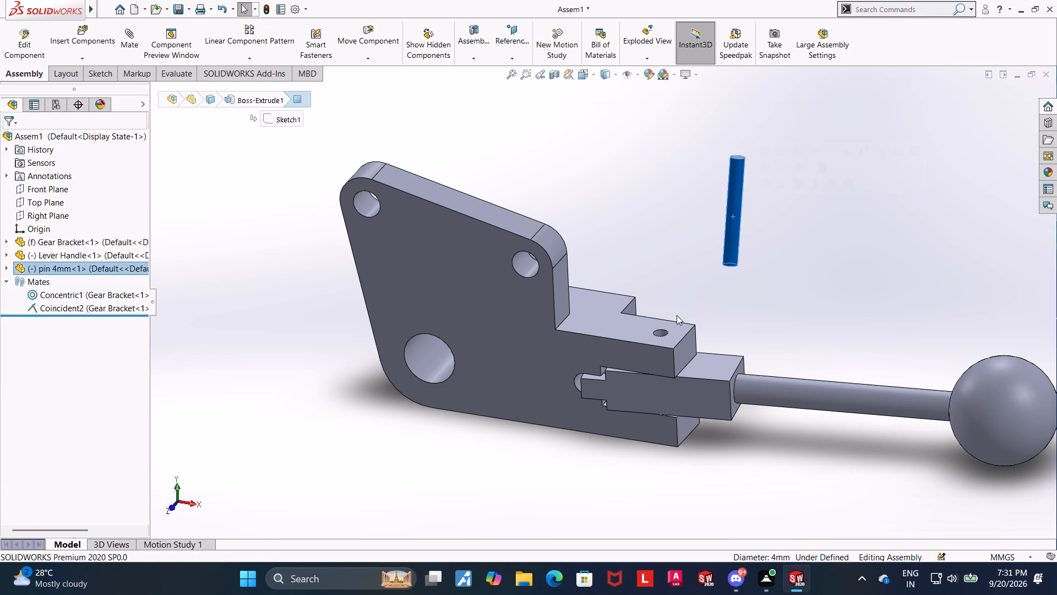
pyautogui.keyDown('ctrl'); pyautogui.click(661, 332); pyautogui.keyUp('ctrl')
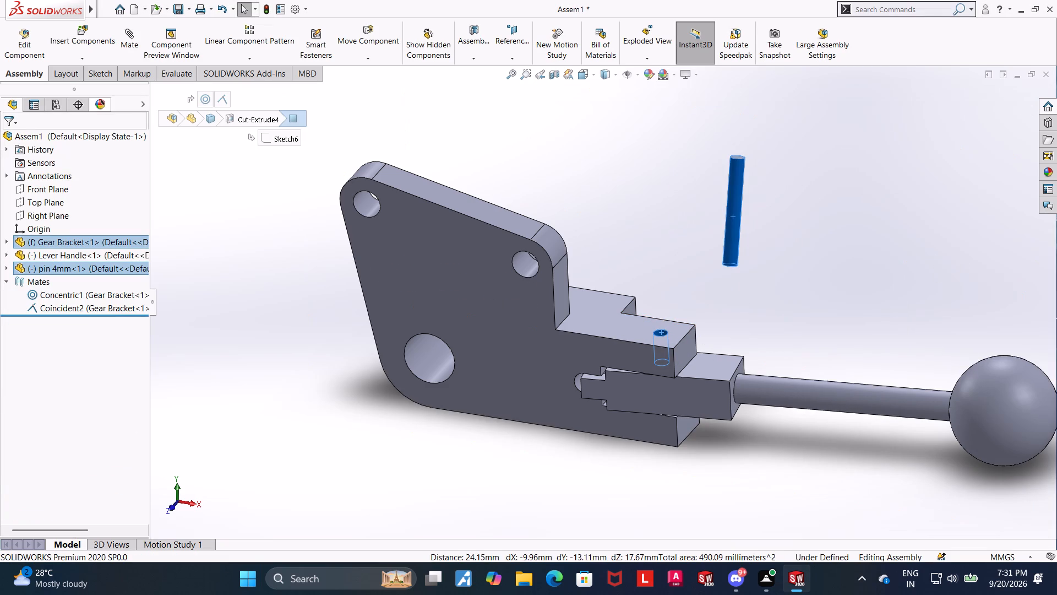
pyautogui.click(131, 46)
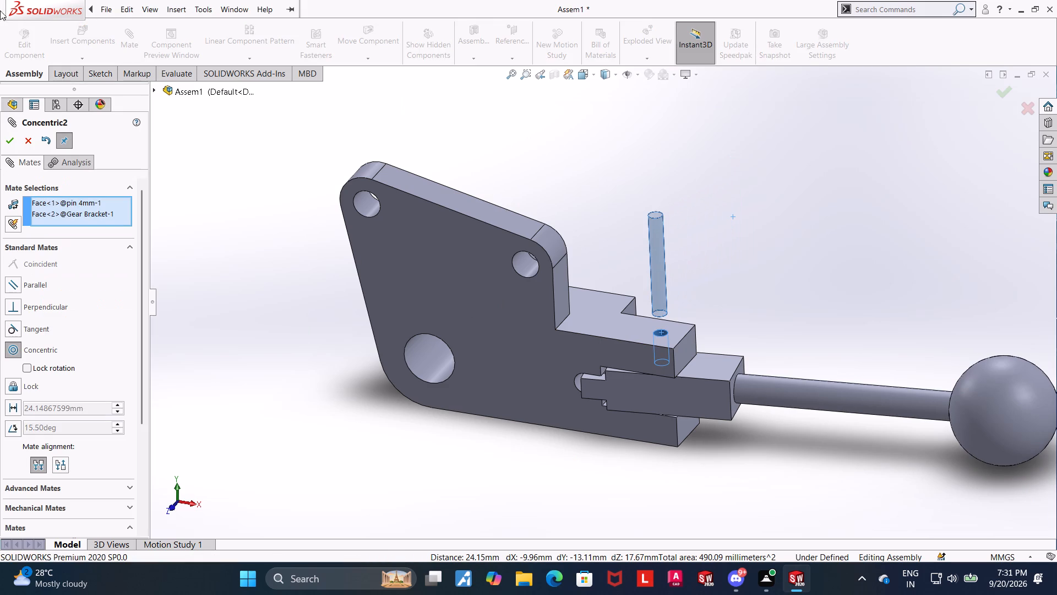
pyautogui.click(6, 140)
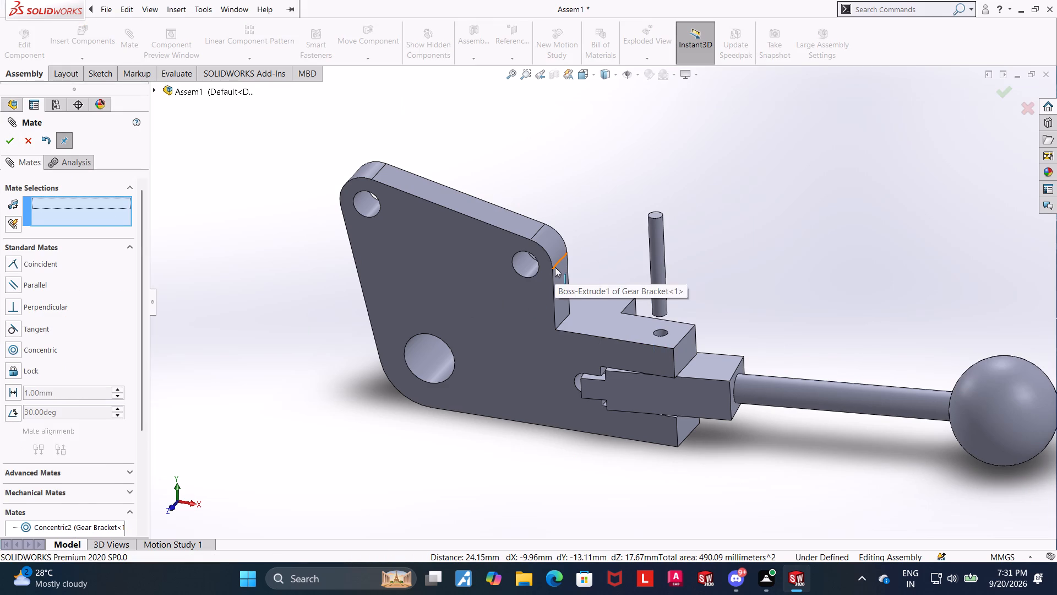
pyautogui.moveTo(653, 262); pyautogui.dragTo(653, 385)
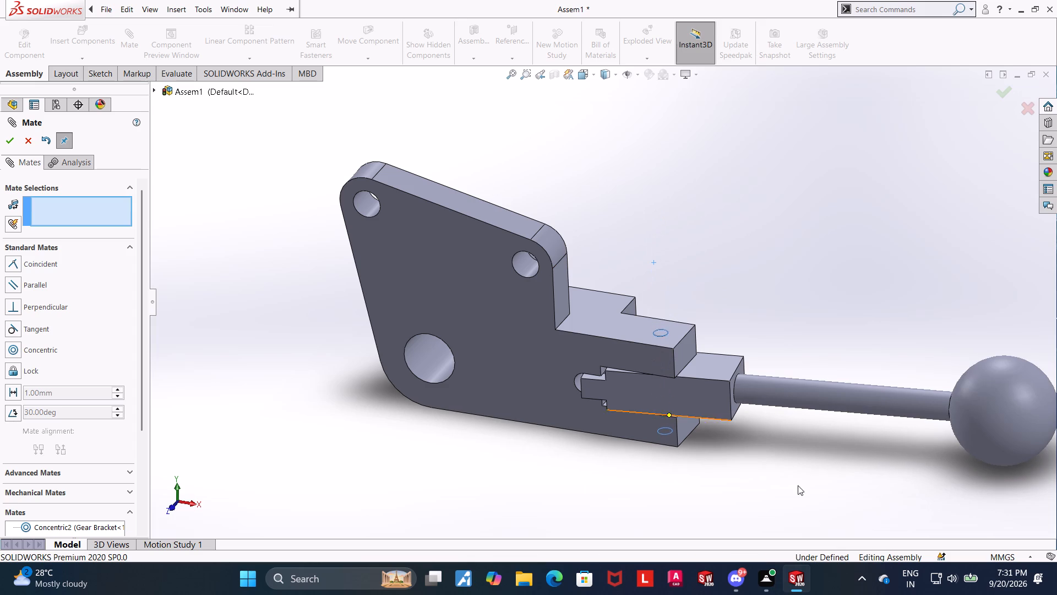
# Test the lever handle's swing about the pin and examine the clearance between its tongue and the bracket's slot.
pyautogui.moveTo(839, 397); pyautogui.dragTo(860, 450)
pyautogui.scroll(1, 740, 464)
pyautogui.moveTo(764, 387); pyautogui.dragTo(789, 351, button='middle')
pyautogui.moveTo(925, 399); pyautogui.dragTo(931, 396)
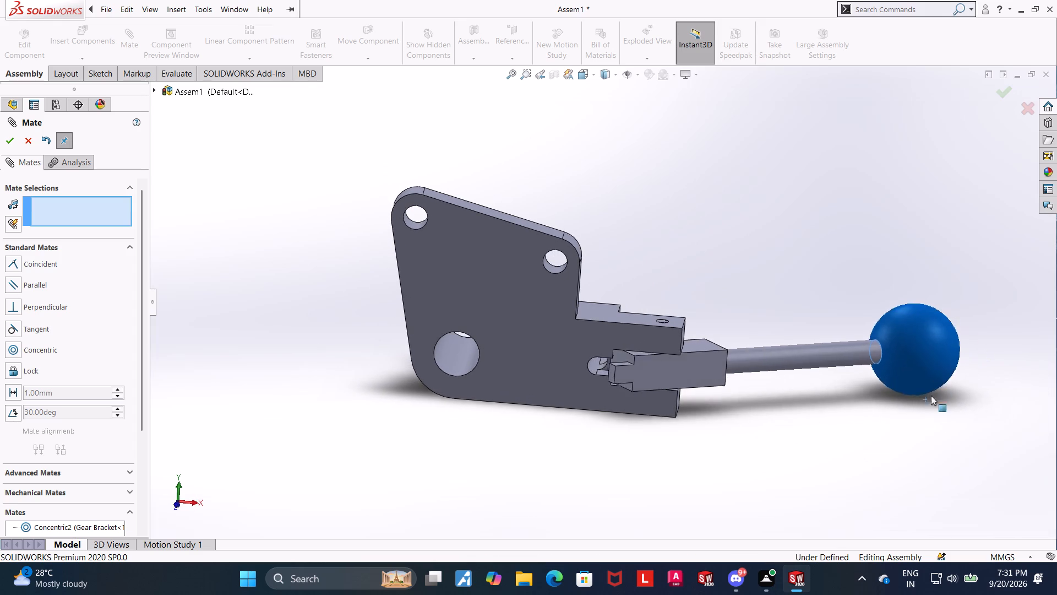
pyautogui.moveTo(931, 396); pyautogui.dragTo(980, 307)
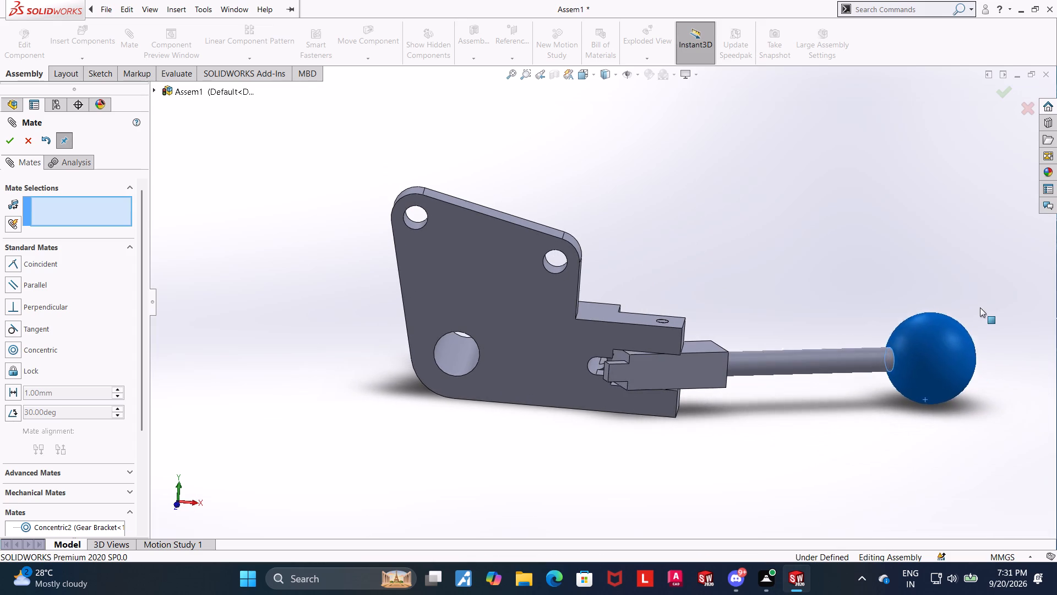
pyautogui.scroll(-4, 571, 349)
pyautogui.moveTo(562, 464); pyautogui.dragTo(586, 454, button='middle')
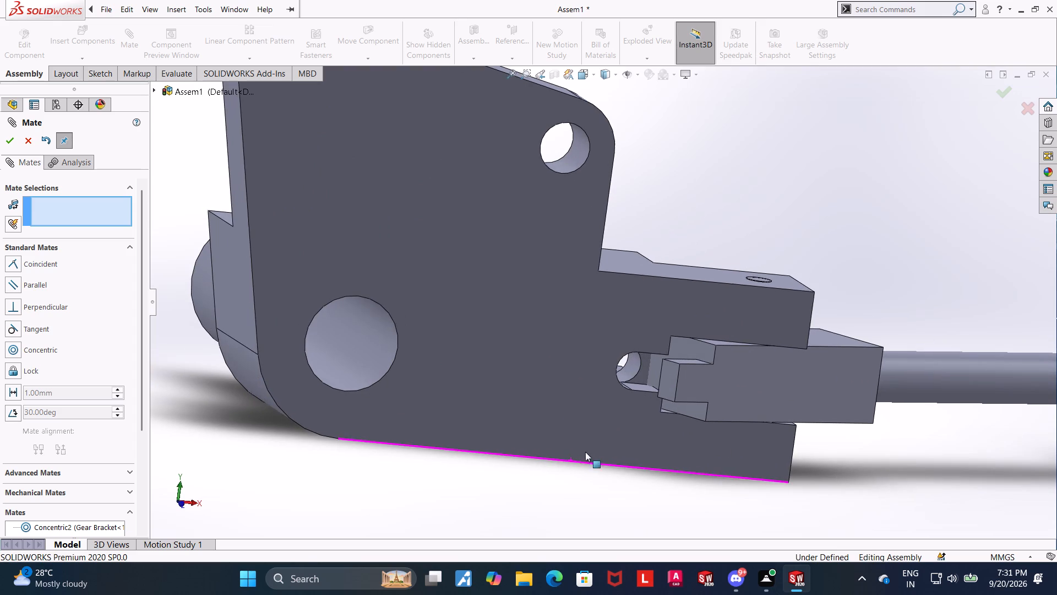
pyautogui.moveTo(555, 439); pyautogui.dragTo(551, 419, button='middle')
pyautogui.moveTo(538, 417); pyautogui.dragTo(519, 423, button='middle')
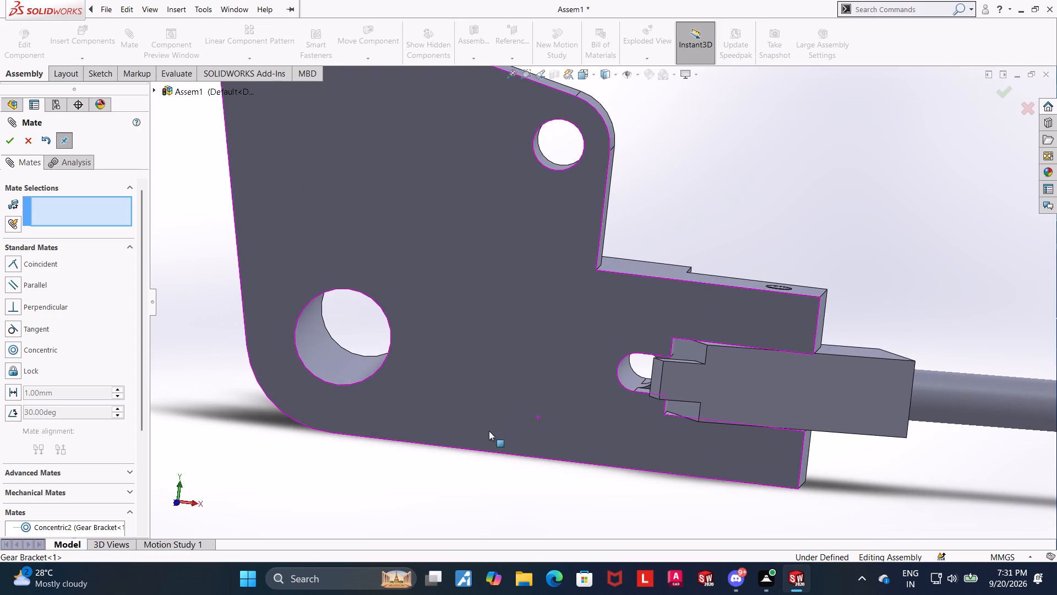
pyautogui.scroll(4, 489, 430)
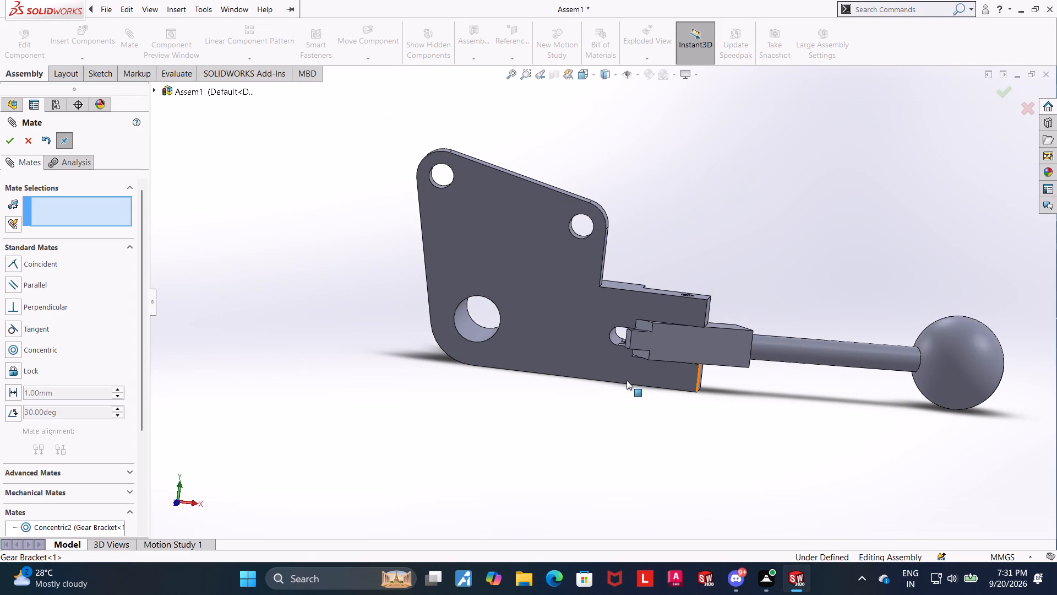
pyautogui.moveTo(510, 394); pyautogui.dragTo(467, 424, button='middle')
pyautogui.scroll(6, 469, 424)
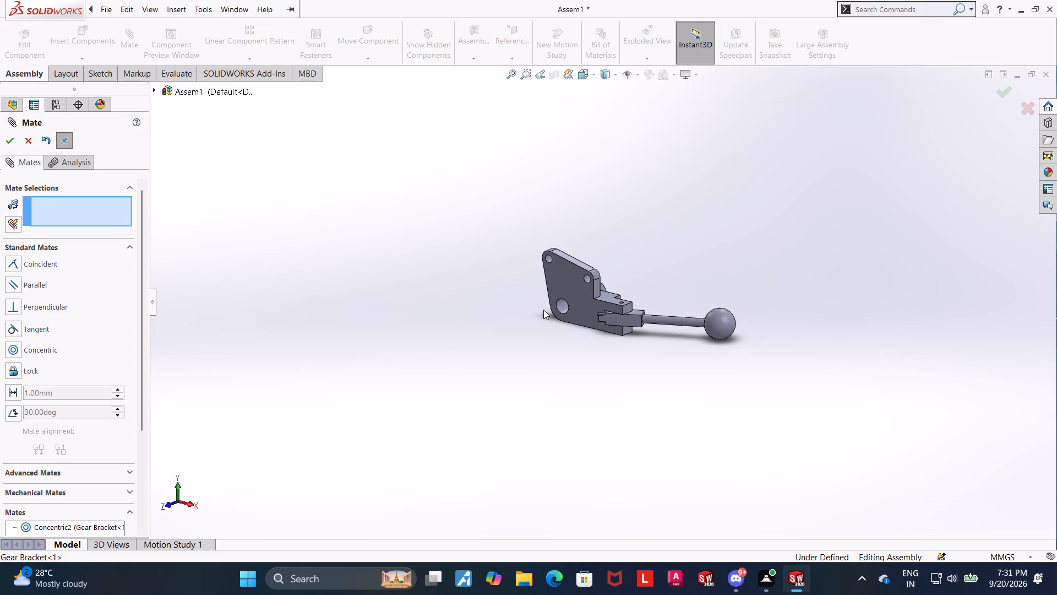
pyautogui.scroll(-3, 601, 242)
pyautogui.click(27, 142)
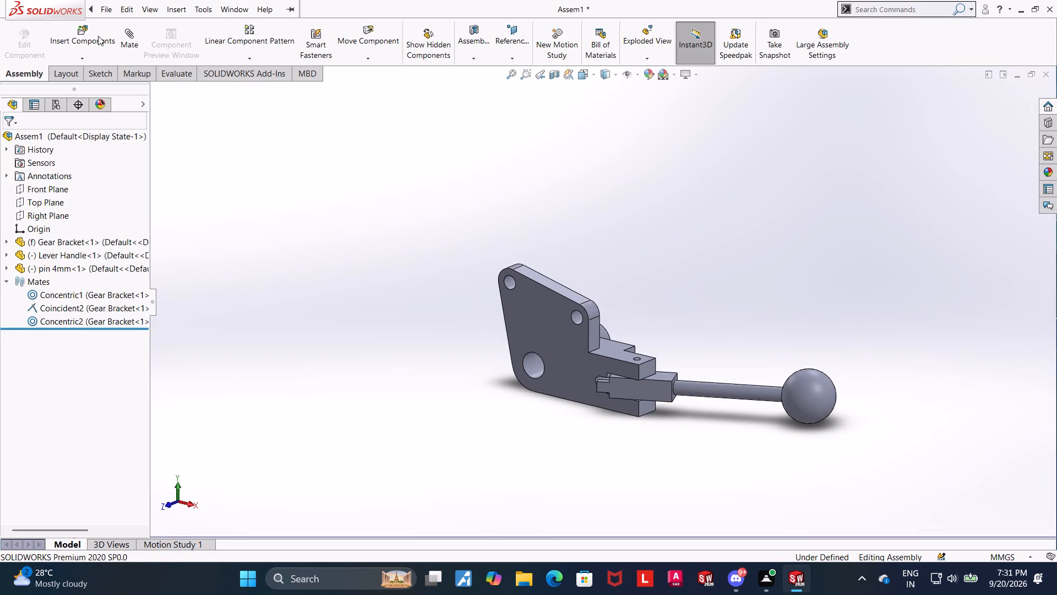
# Insert the Pivot pin part into the assembly, placing it beside the gear bracket's plate.
pyautogui.click(97, 35)
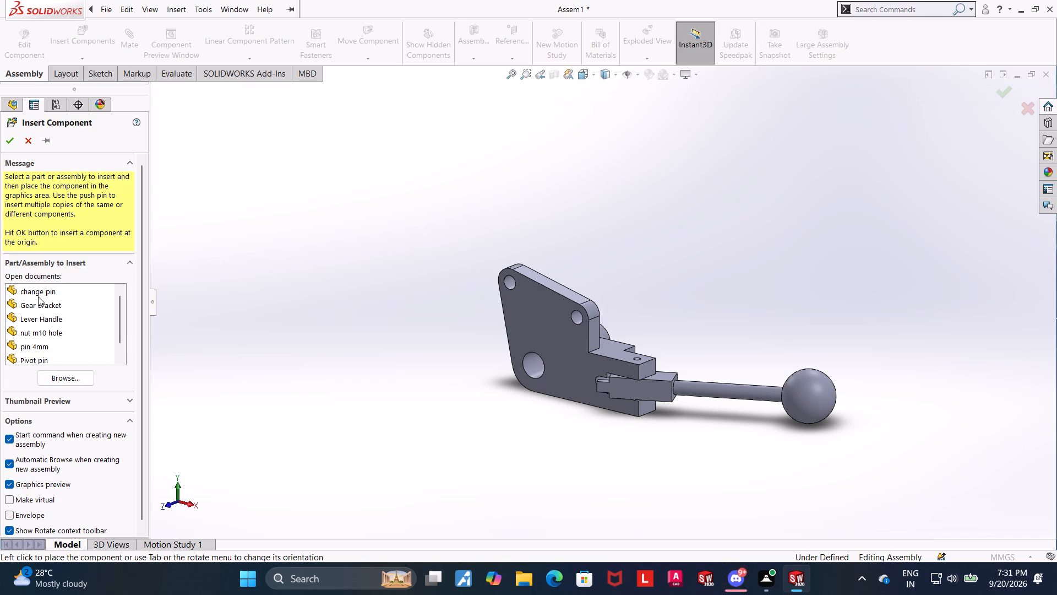
pyautogui.click(40, 360)
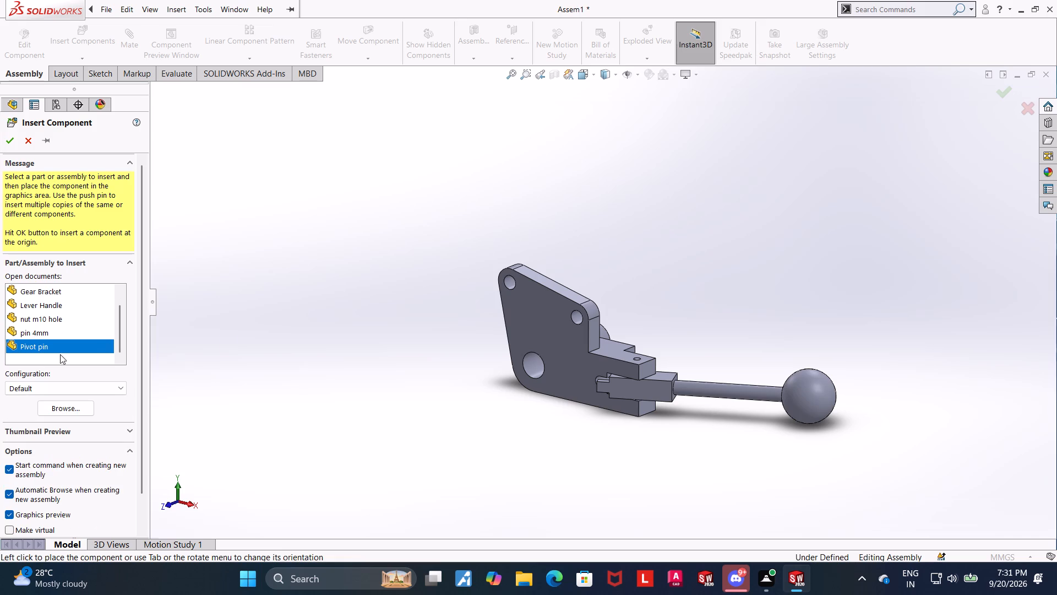
pyautogui.click(401, 309)
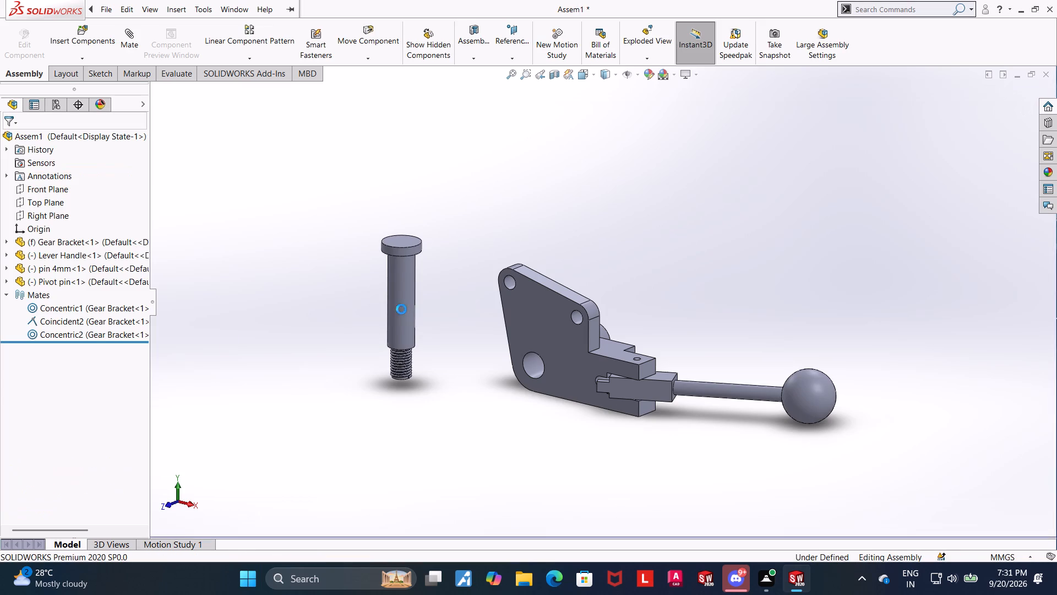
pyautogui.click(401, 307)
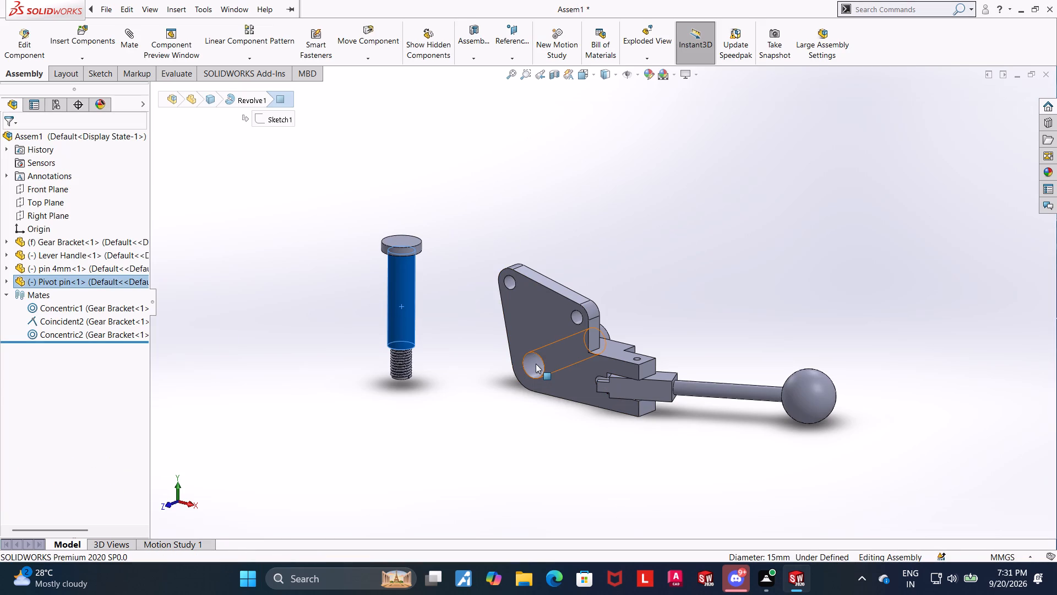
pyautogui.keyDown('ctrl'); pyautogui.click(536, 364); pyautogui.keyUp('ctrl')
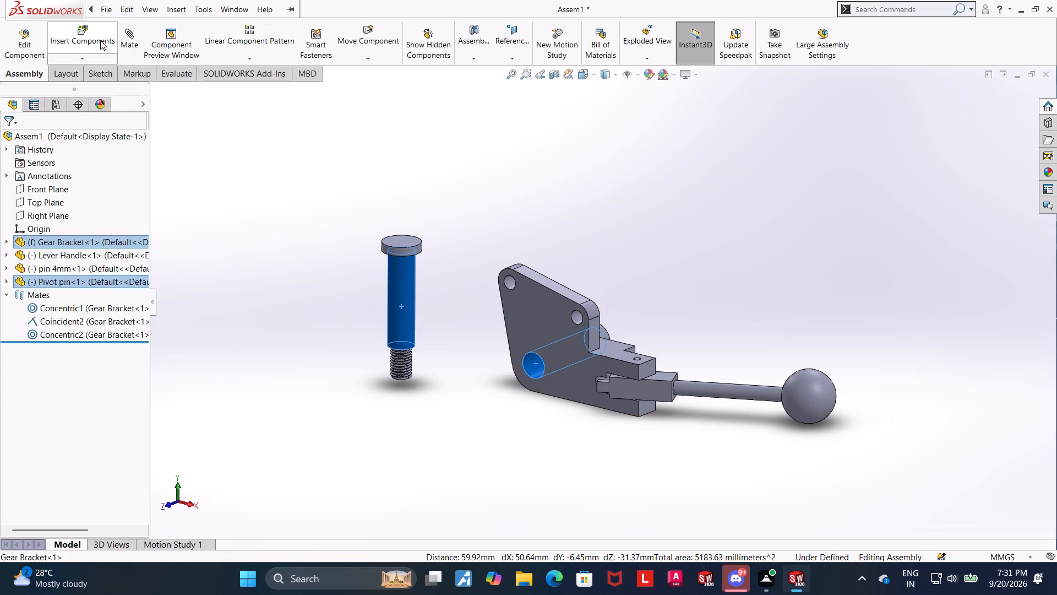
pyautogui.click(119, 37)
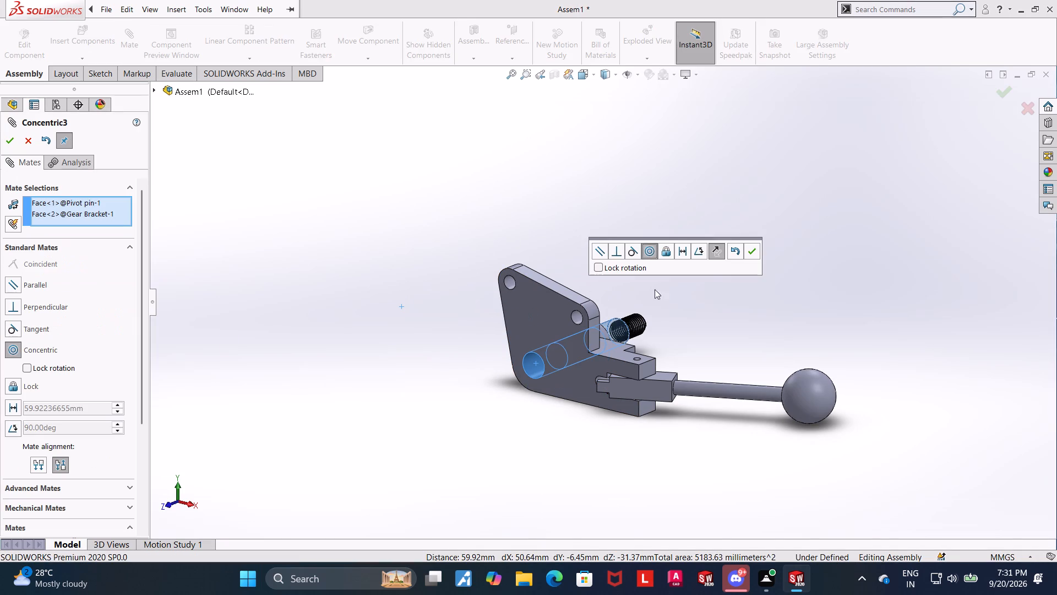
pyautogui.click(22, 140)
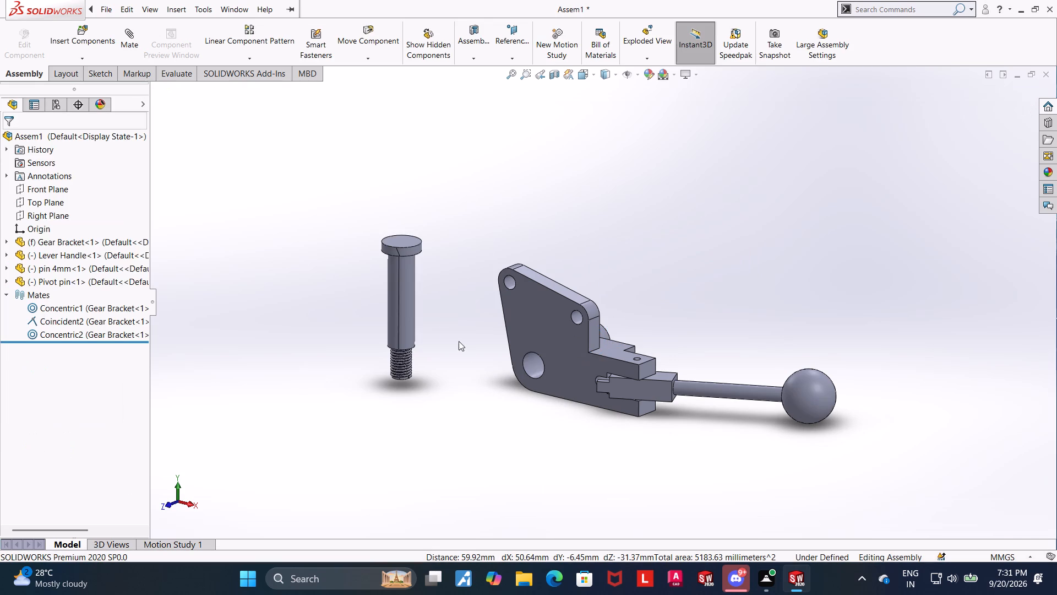
# Rotate the Pivot pin with the triad so it lies roughly along the large bracket hole's axis, threaded end facing forward.
pyautogui.rightClick(404, 302)
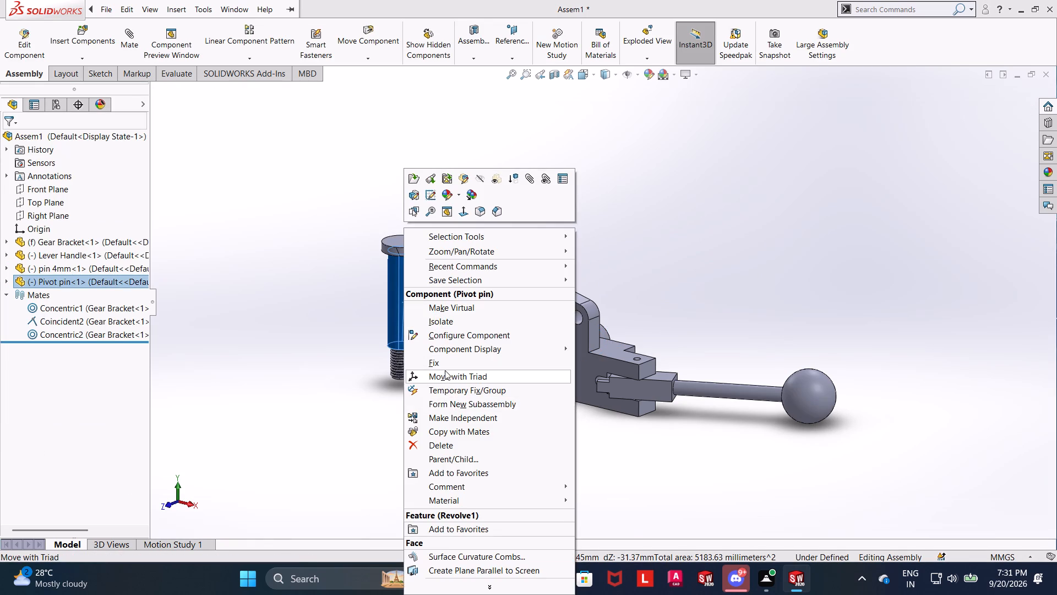
pyautogui.click(445, 374)
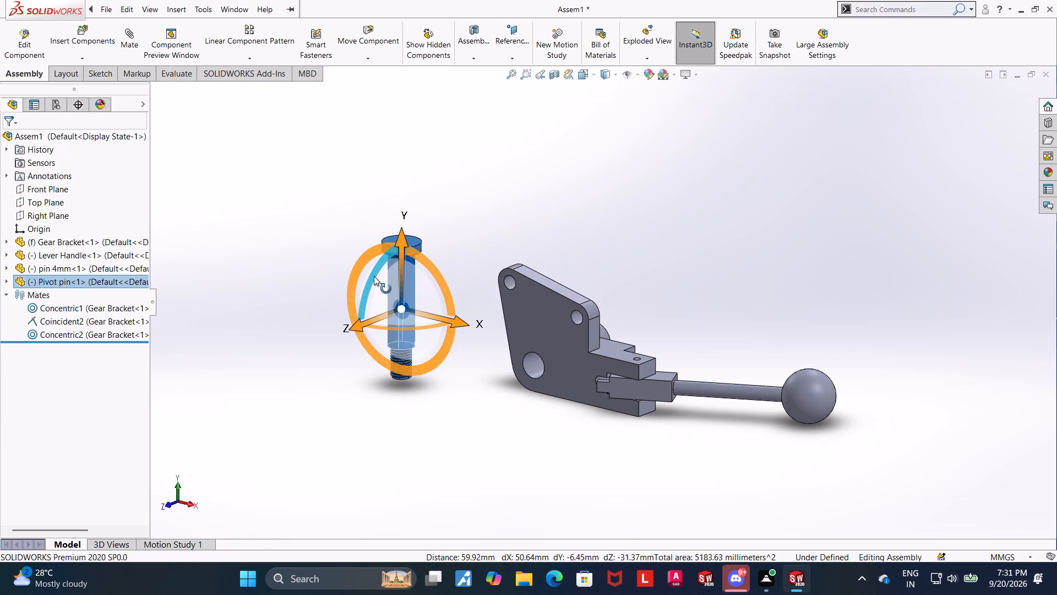
pyautogui.moveTo(374, 276); pyautogui.dragTo(419, 255)
pyautogui.click(472, 409)
# Mate the Pivot pin's shank concentric with the gear bracket's large hole and slide the pin through toward the boss end.
pyautogui.click(410, 297)
pyautogui.keyDown('ctrl'); pyautogui.click(534, 361); pyautogui.keyUp('ctrl')
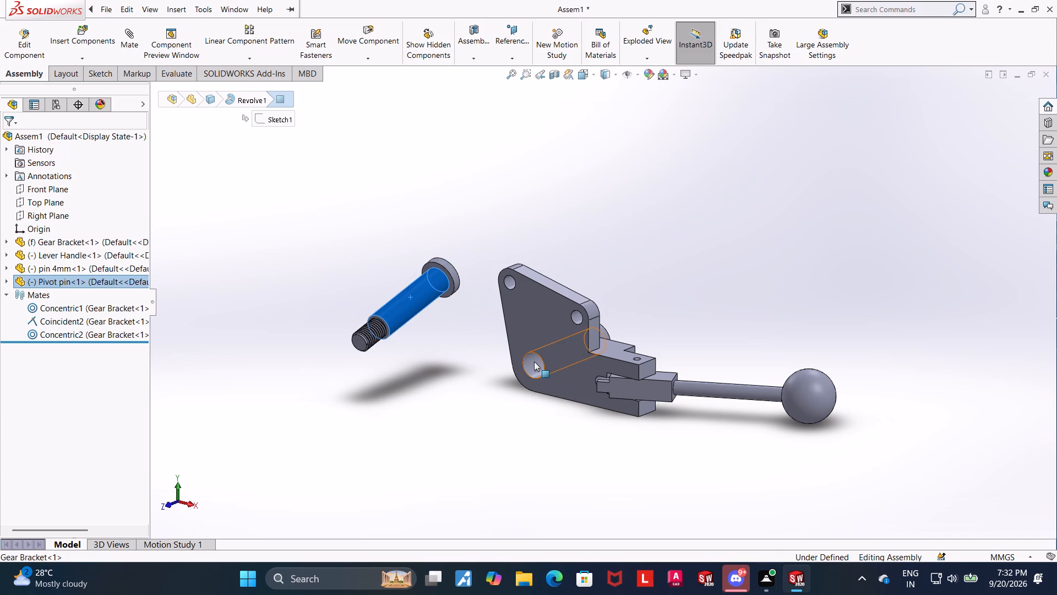
pyautogui.click(122, 42)
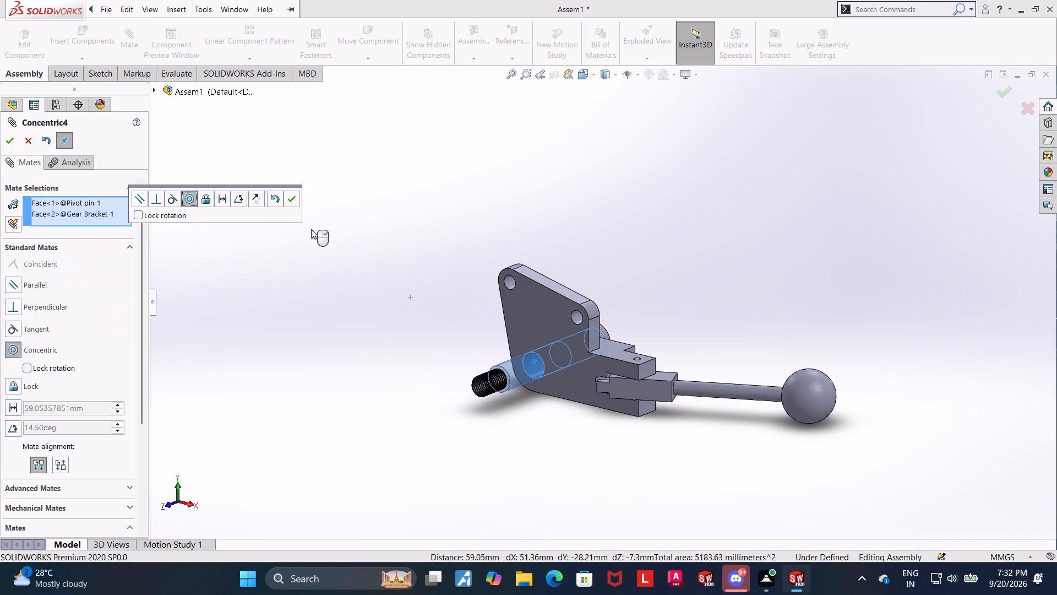
pyautogui.click(10, 140)
pyautogui.moveTo(517, 366); pyautogui.dragTo(577, 342)
# Add a coincident mate between the underside of the Pivot pin's head and the end face of the bracket's cylindrical boss.
pyautogui.moveTo(700, 287); pyautogui.dragTo(668, 322, button='middle')
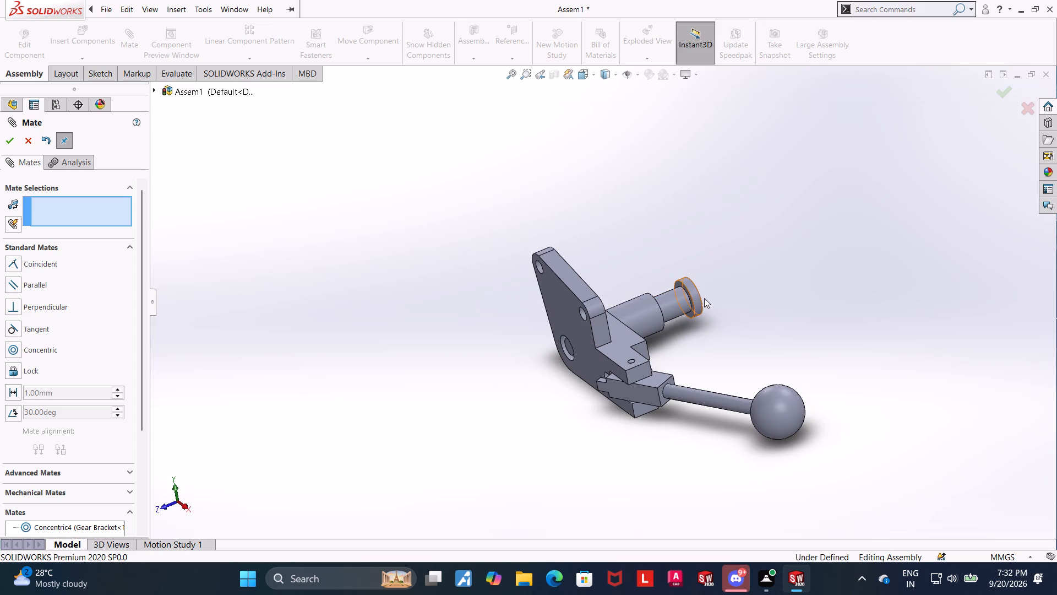
pyautogui.scroll(-5, 693, 292)
pyautogui.moveTo(673, 353); pyautogui.dragTo(634, 379, button='middle')
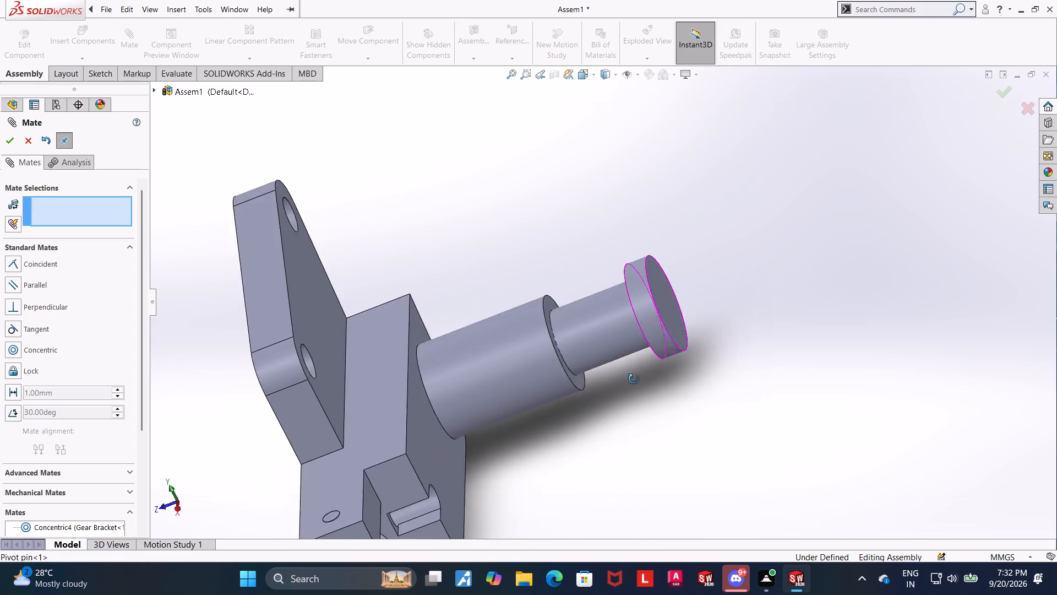
pyautogui.moveTo(634, 379); pyautogui.dragTo(697, 345, button='middle')
pyautogui.click(669, 332)
pyautogui.moveTo(782, 344); pyautogui.dragTo(729, 382, button='middle')
pyautogui.scroll(-2, 917, 280)
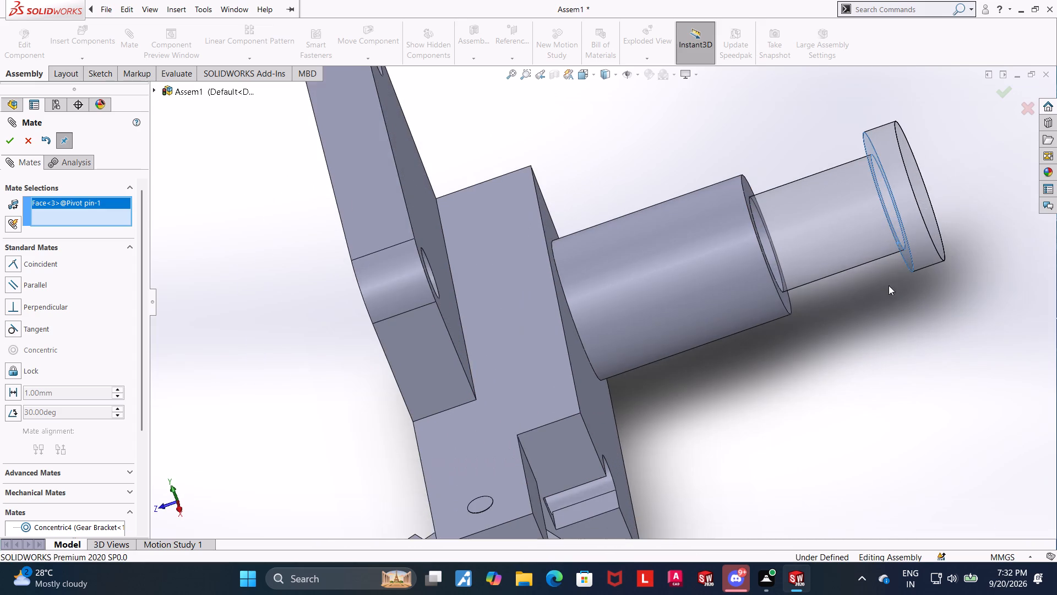
pyautogui.moveTo(888, 286); pyautogui.dragTo(866, 303, button='middle')
pyautogui.keyDown('ctrl'); pyautogui.click(914, 262); pyautogui.keyUp('ctrl')
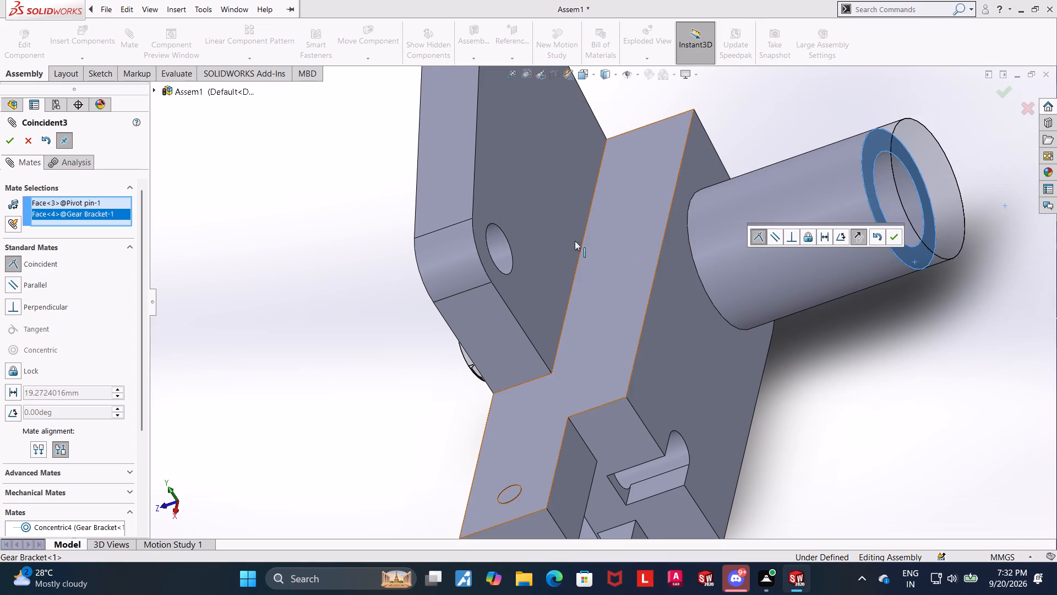
pyautogui.click(17, 138)
pyautogui.click(368, 296)
# Examine the seated Pivot pin and test the lever handle's swing back into line with the bracket, then finish mating.
pyautogui.scroll(1, 366, 300)
pyautogui.moveTo(376, 299); pyautogui.dragTo(462, 288, button='middle')
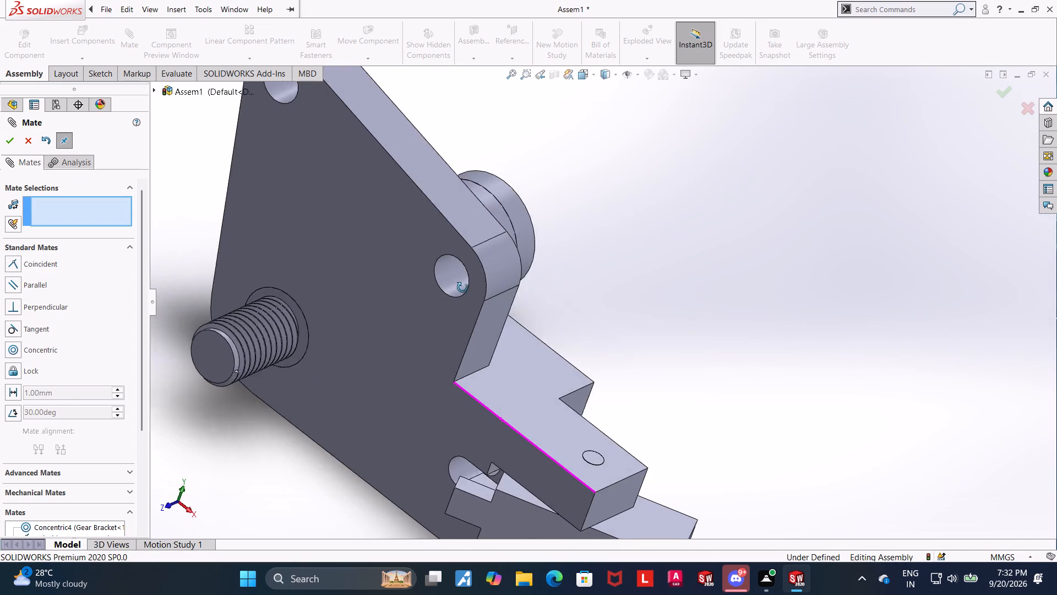
pyautogui.moveTo(462, 288); pyautogui.dragTo(459, 288, button='middle')
pyautogui.scroll(3, 439, 296)
pyautogui.scroll(-1, 459, 313)
pyautogui.scroll(3, 552, 329)
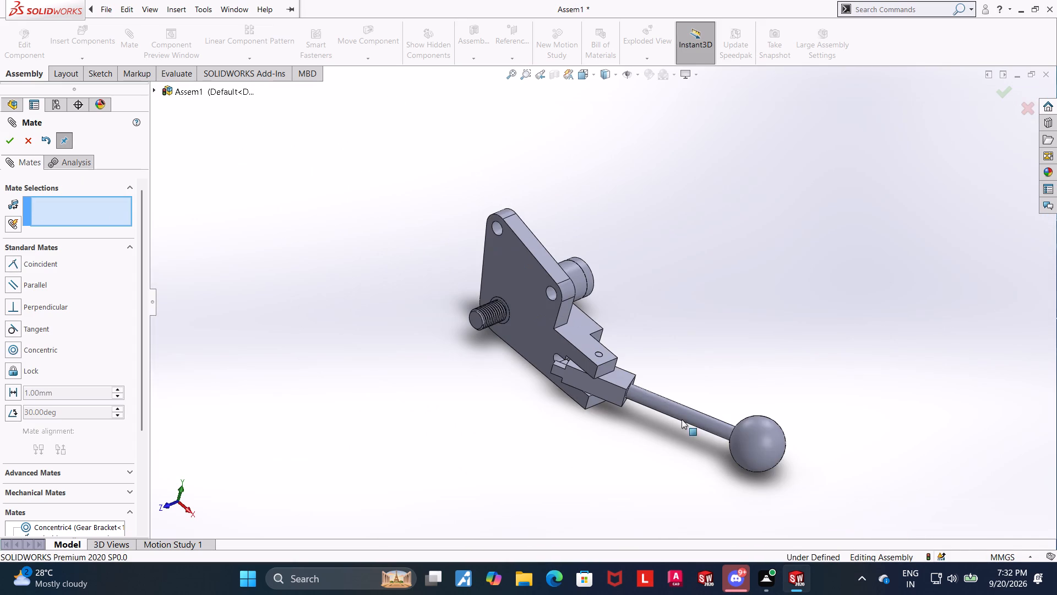
pyautogui.moveTo(671, 403); pyautogui.dragTo(653, 440)
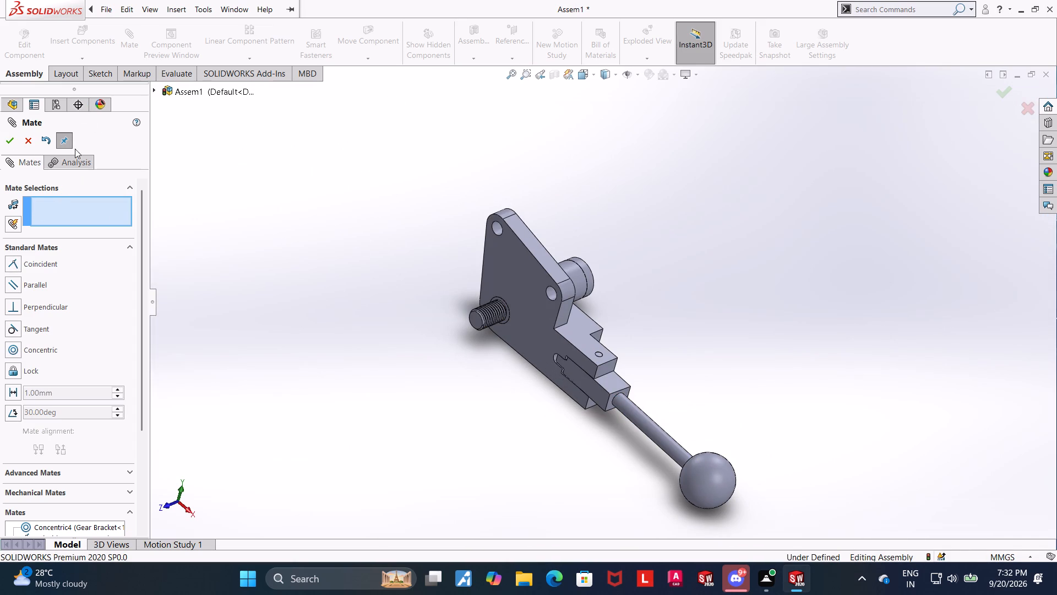
pyautogui.click(23, 134)
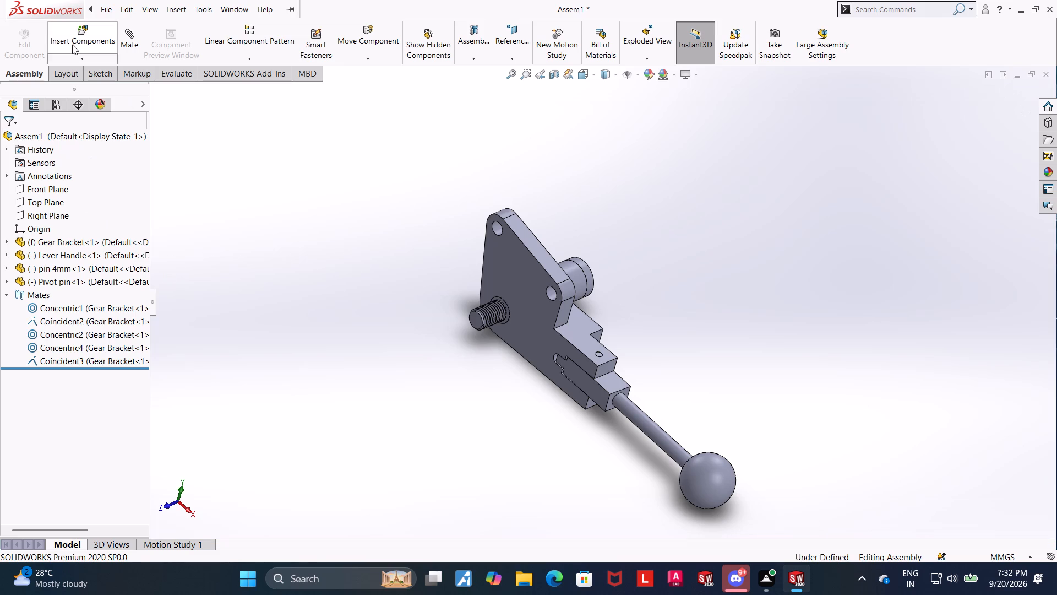
# Insert the change pin part into the assembly, placing it in open space beside the bracket on the lever handle's side.
pyautogui.click(72, 43)
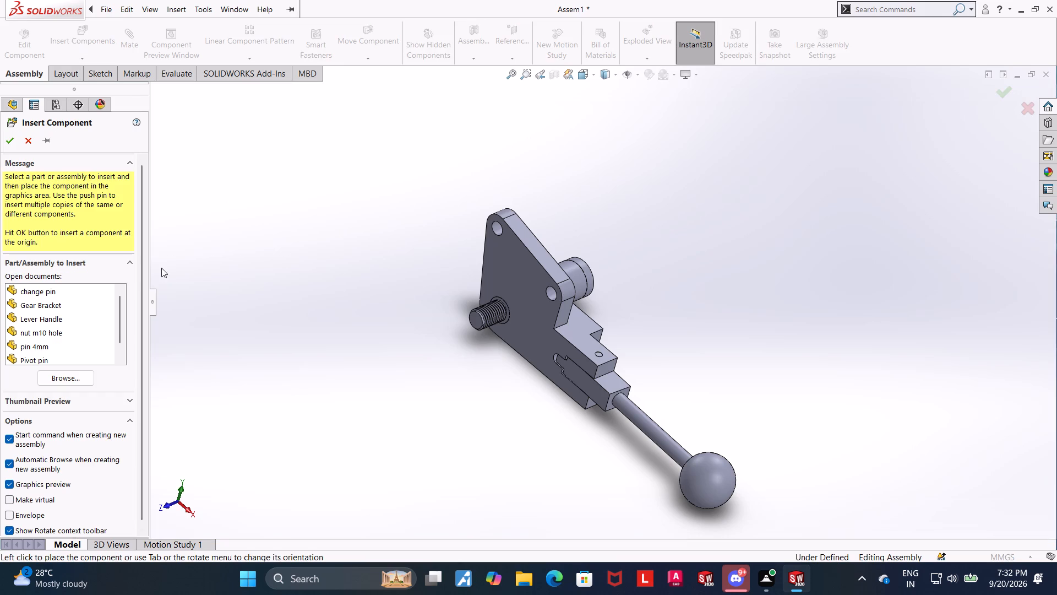
pyautogui.scroll(-2, 35, 337)
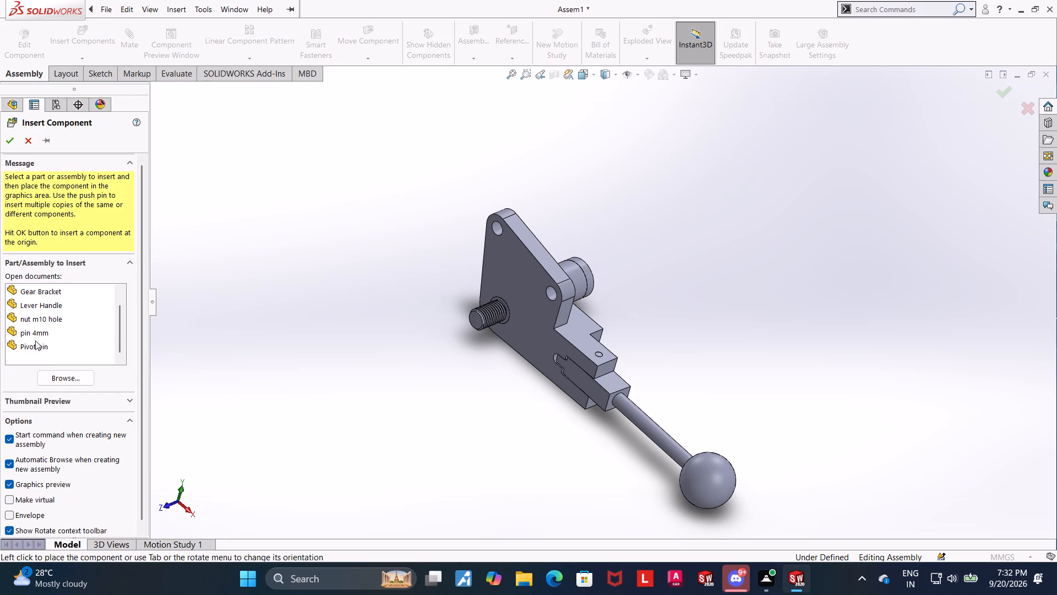
pyautogui.scroll(3, 37, 339)
pyautogui.click(37, 292)
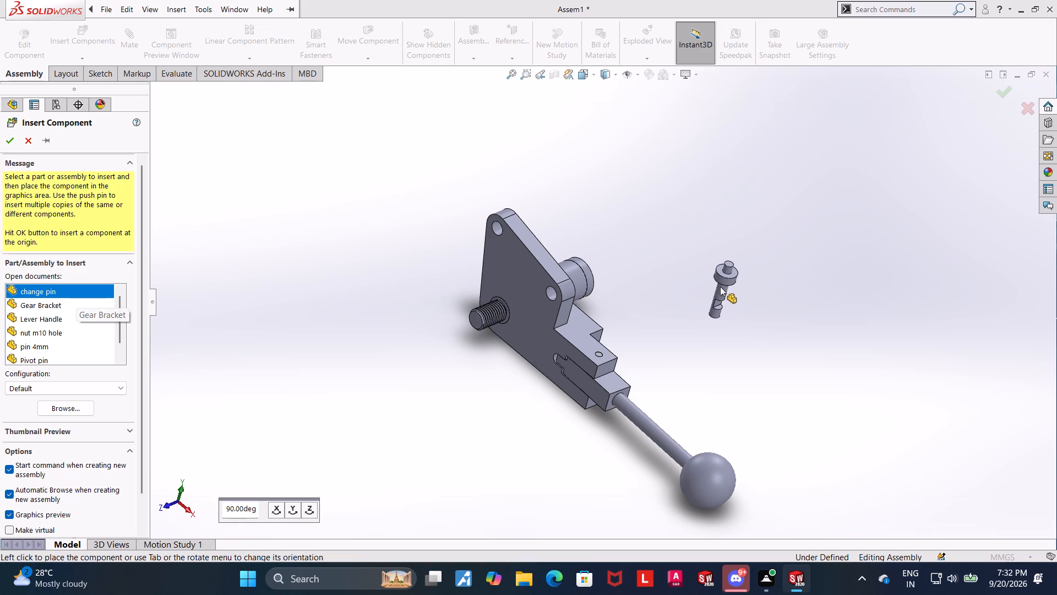
pyautogui.click(719, 284)
pyautogui.scroll(-4, 737, 286)
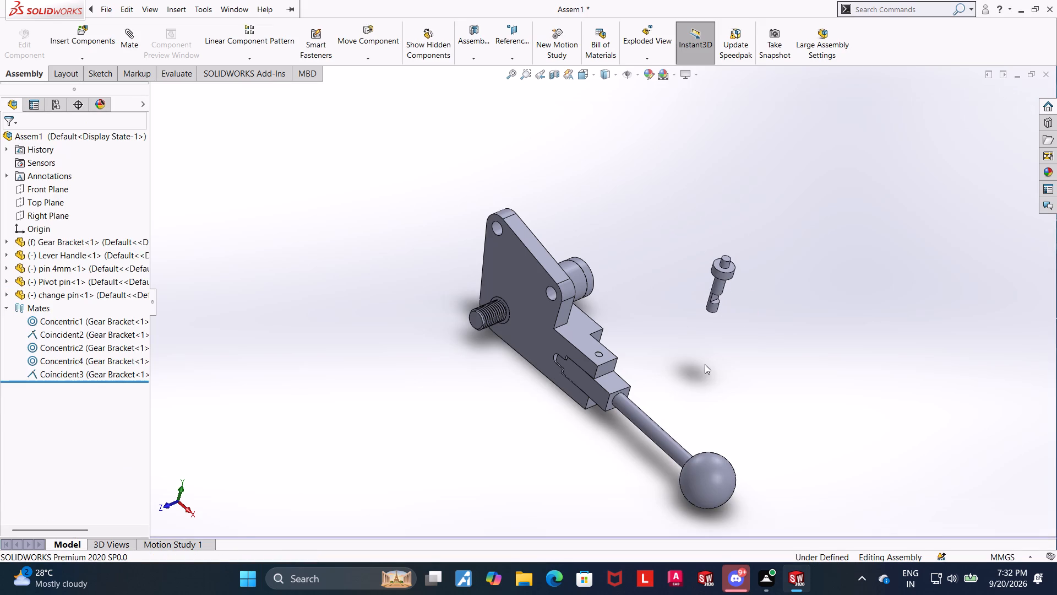
# Test the lever handle's swing about the 4 mm pin.
pyautogui.scroll(3, 693, 446)
pyautogui.moveTo(618, 405); pyautogui.dragTo(633, 400)
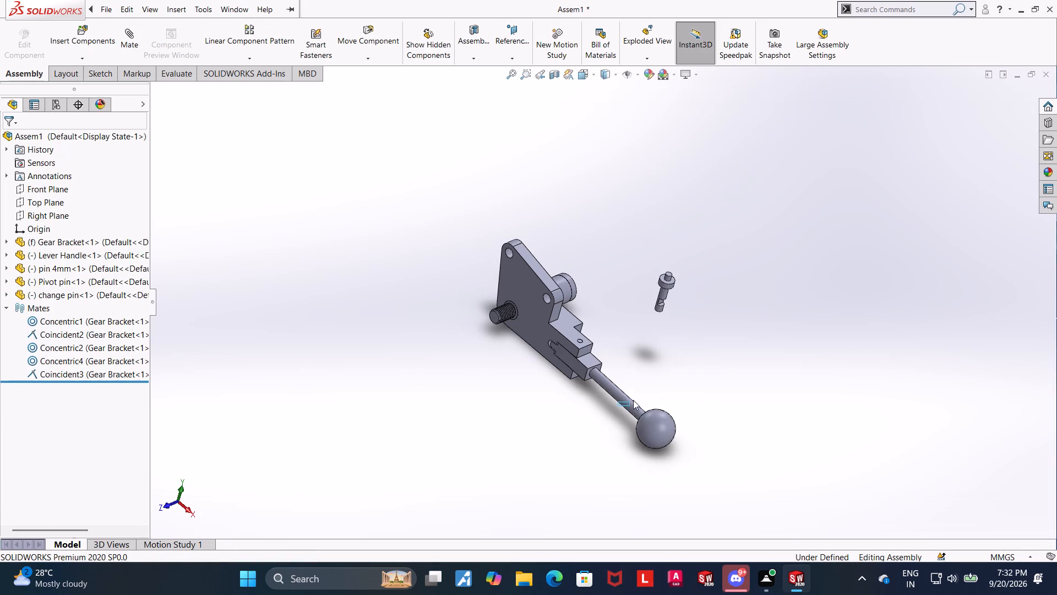
pyautogui.moveTo(633, 400); pyautogui.dragTo(666, 367)
pyautogui.click(731, 367)
# Mate the 4 mm pin's end face coincident with the upper face of the gear bracket's fork.
pyautogui.scroll(-4, 675, 367)
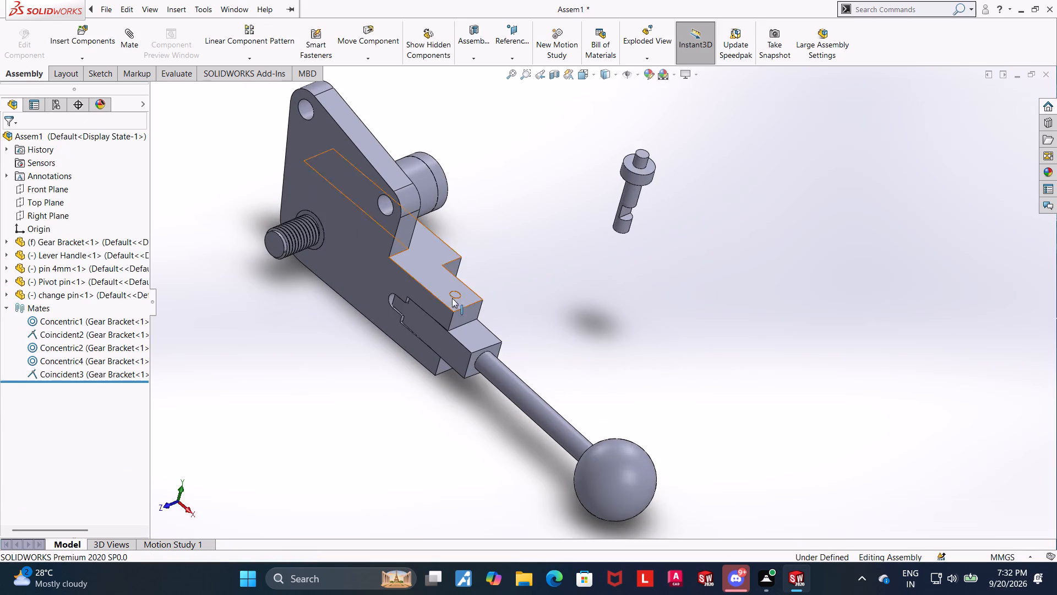
pyautogui.scroll(-6, 448, 294)
pyautogui.click(551, 299)
pyautogui.keyDown('ctrl'); pyautogui.click(526, 271); pyautogui.keyUp('ctrl')
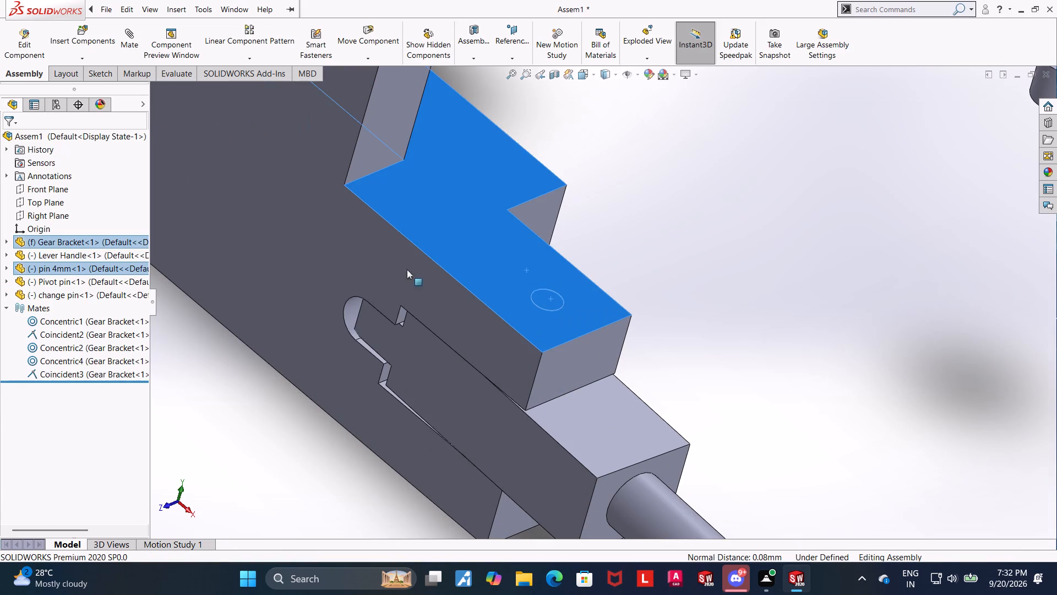
pyautogui.click(135, 40)
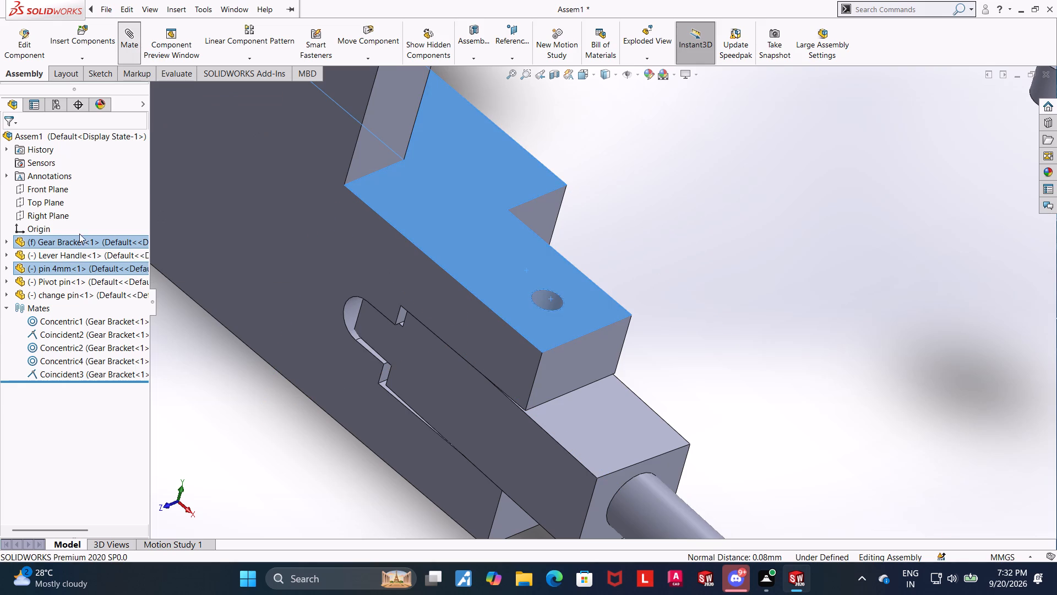
pyautogui.click(9, 136)
pyautogui.click(701, 288)
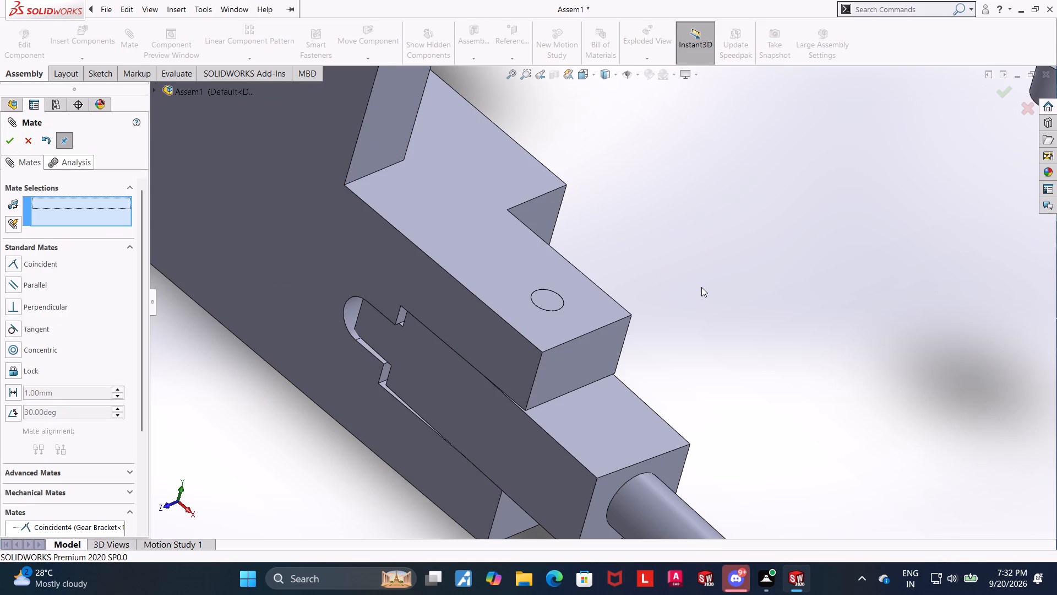
pyautogui.click(27, 143)
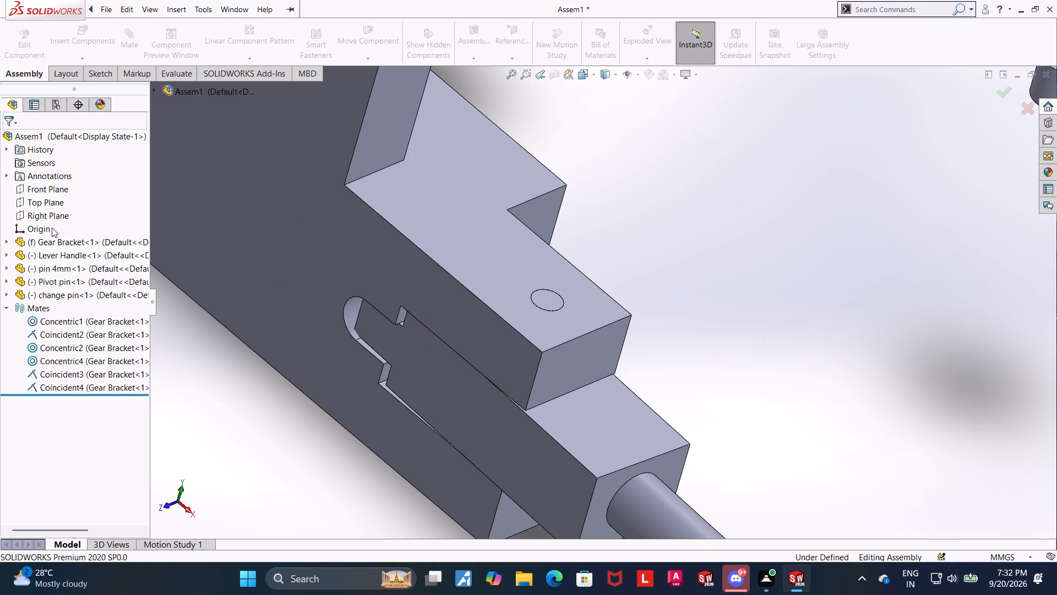
# Swing the lever handle outward to expose the rounded bore at the inner end of the bracket's slot.
pyautogui.scroll(7, 73, 387)
pyautogui.scroll(7, 560, 396)
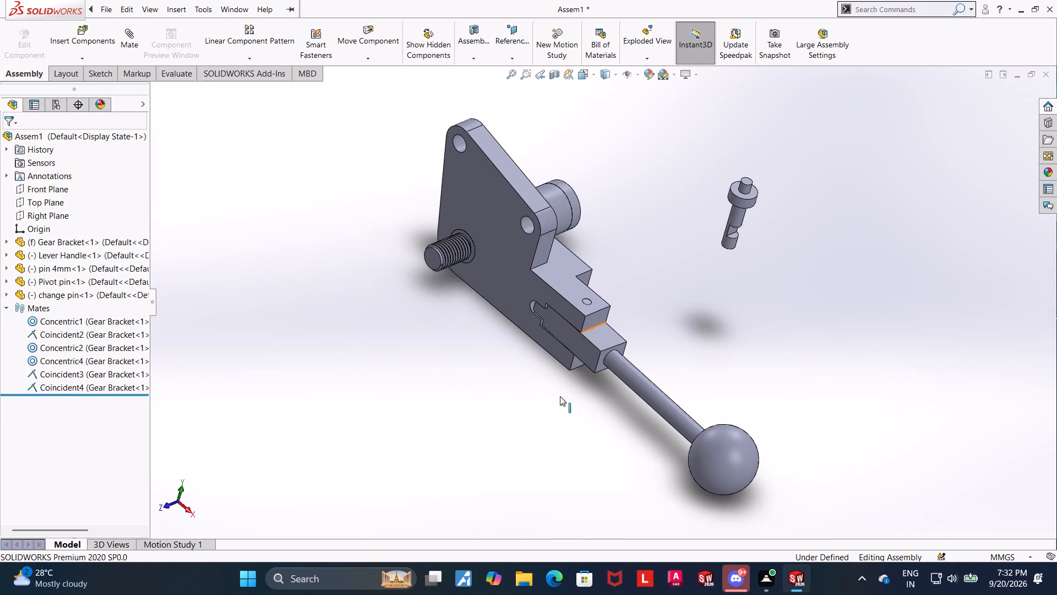
pyautogui.moveTo(654, 397); pyautogui.dragTo(766, 327)
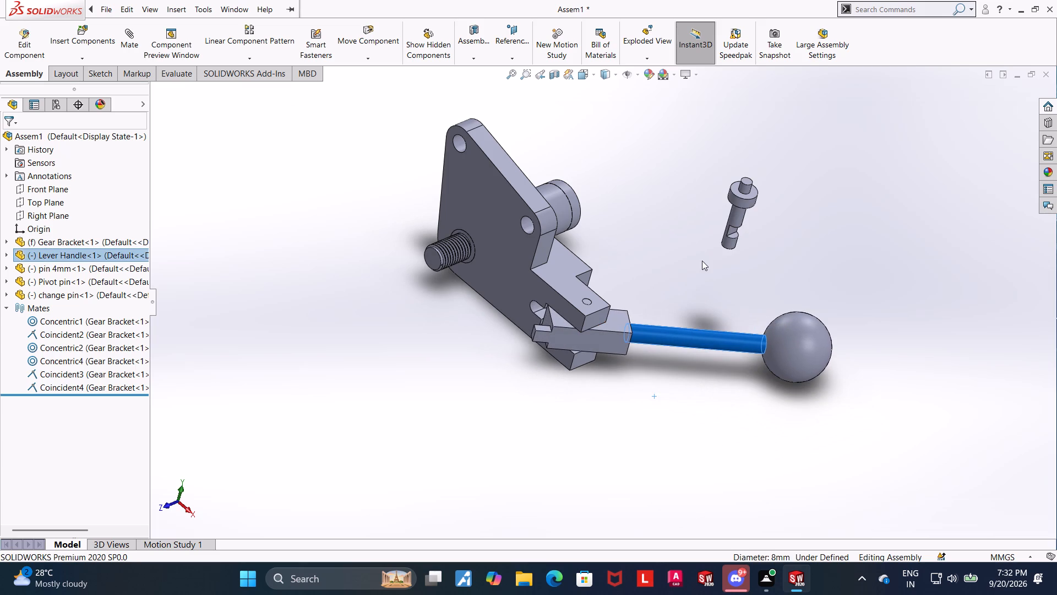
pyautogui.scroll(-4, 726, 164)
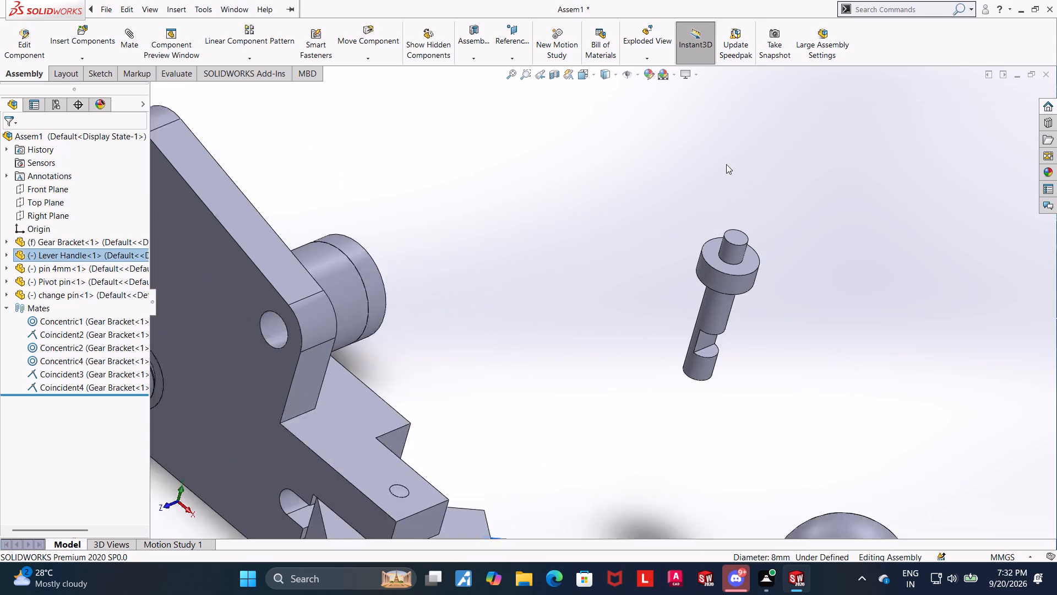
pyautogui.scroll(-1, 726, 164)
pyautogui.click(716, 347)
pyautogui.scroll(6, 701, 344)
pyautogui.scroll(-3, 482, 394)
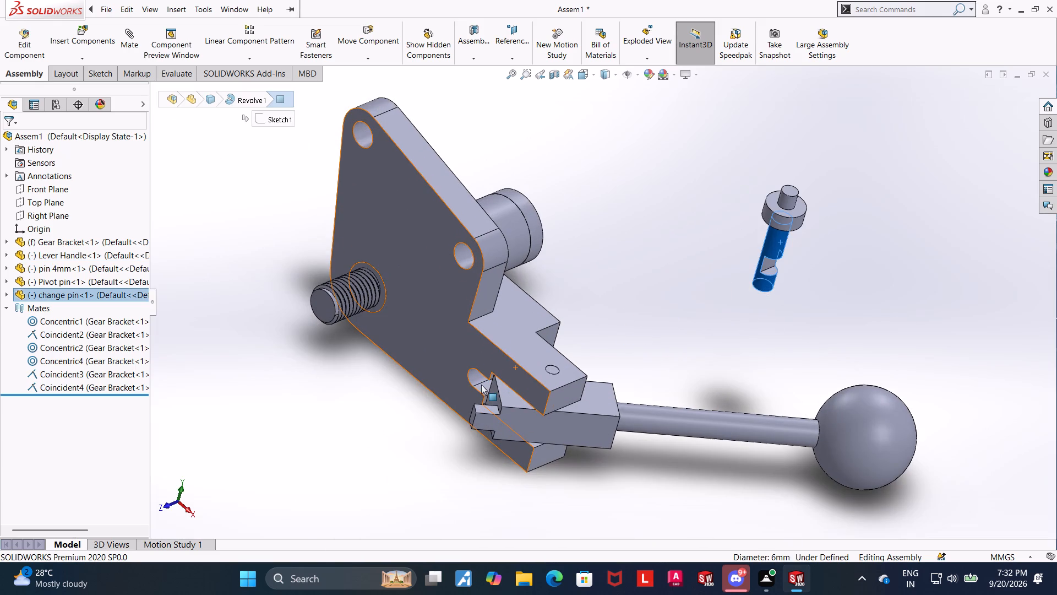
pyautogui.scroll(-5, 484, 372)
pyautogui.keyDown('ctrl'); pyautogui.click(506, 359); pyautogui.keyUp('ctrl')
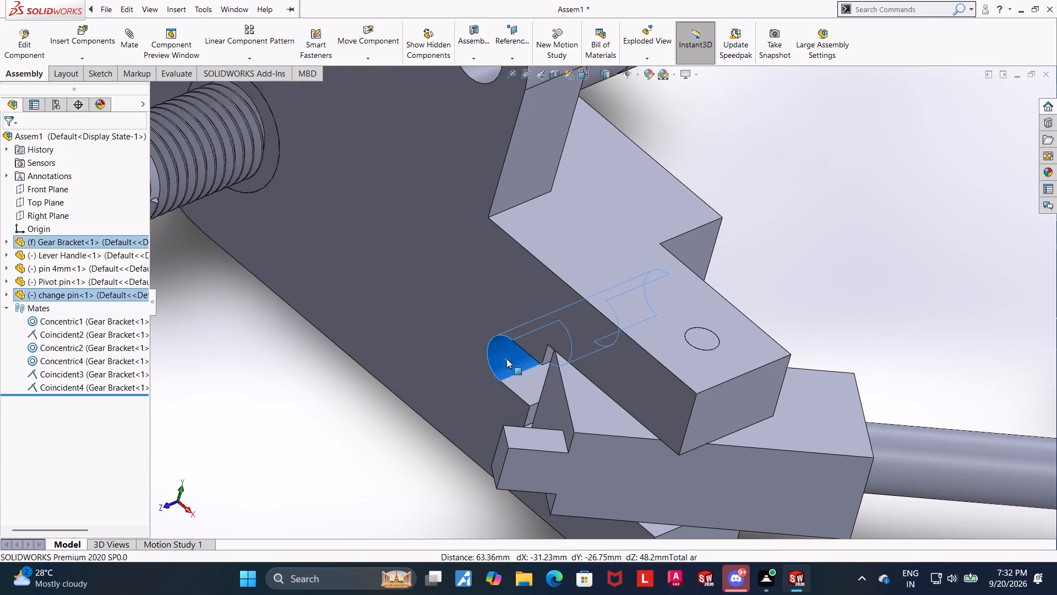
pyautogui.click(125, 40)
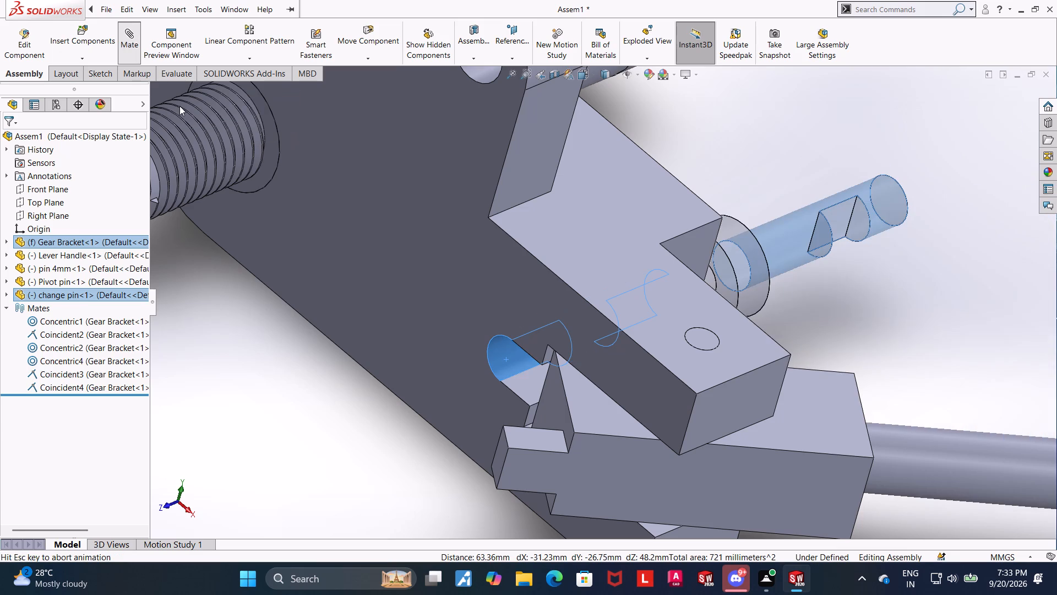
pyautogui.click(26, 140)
# Rotate the change pin with the triad so it lies roughly along the slot bore's axis, collar end facing rearward.
pyautogui.scroll(6, 298, 182)
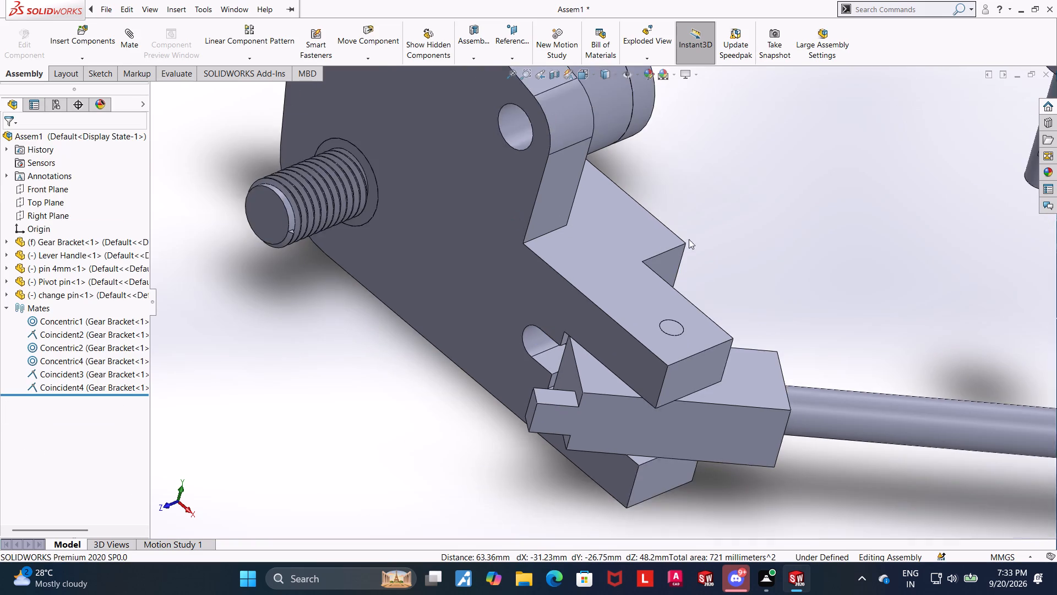
pyautogui.scroll(5, 694, 238)
pyautogui.rightClick(789, 223)
pyautogui.rightClick(789, 223)
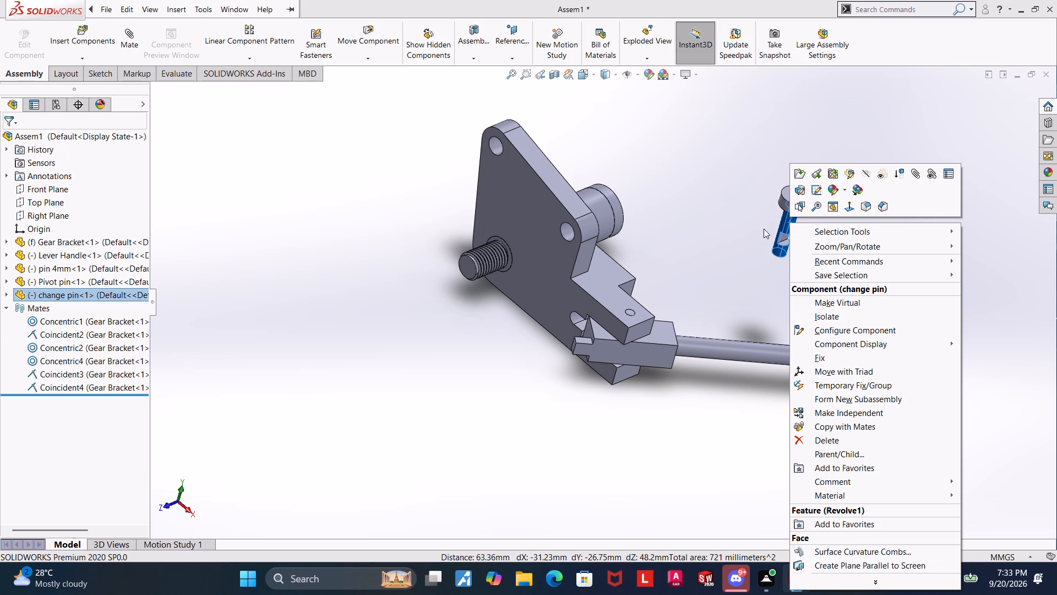
pyautogui.click(826, 371)
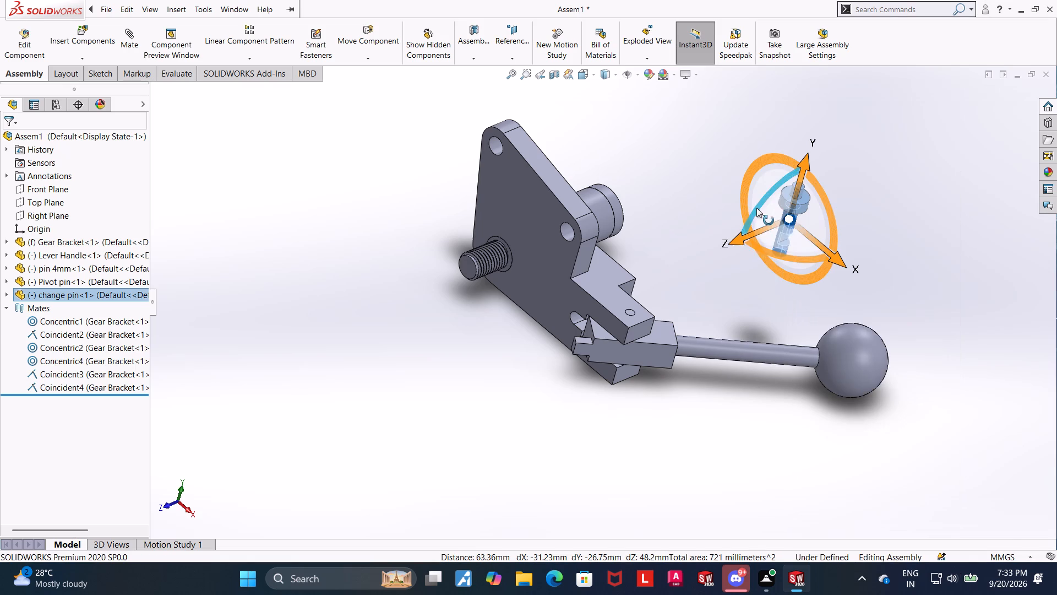
pyautogui.moveTo(756, 208); pyautogui.dragTo(831, 159)
pyautogui.click(863, 274)
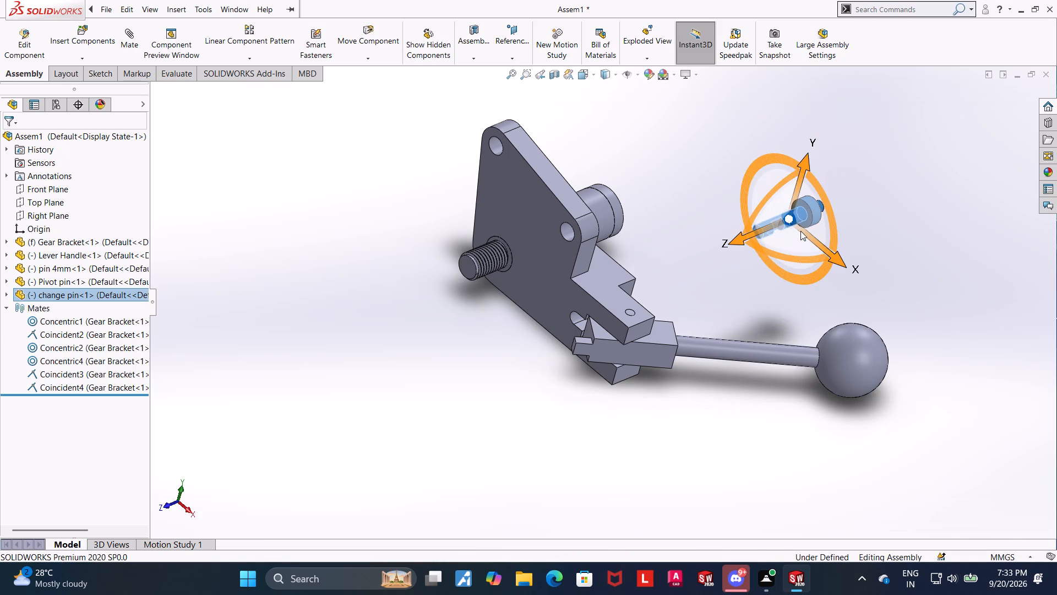
# Mate the change pin's shank concentric with the bracket's rounded slot bore and slide the pin into it.
pyautogui.click(796, 219)
pyautogui.keyDown('ctrl'); pyautogui.click(576, 319); pyautogui.keyUp('ctrl')
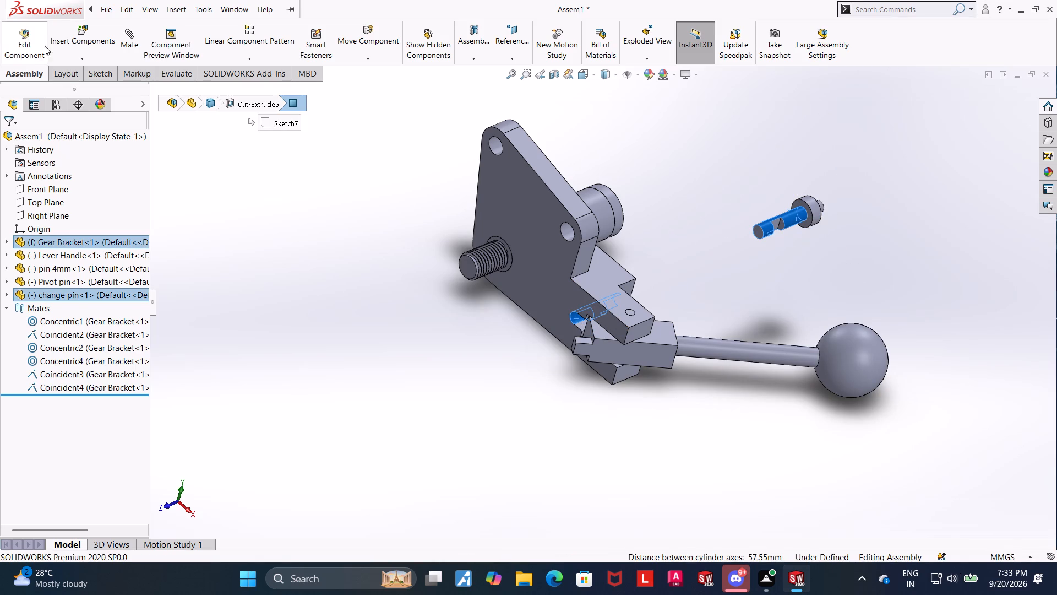
pyautogui.click(129, 37)
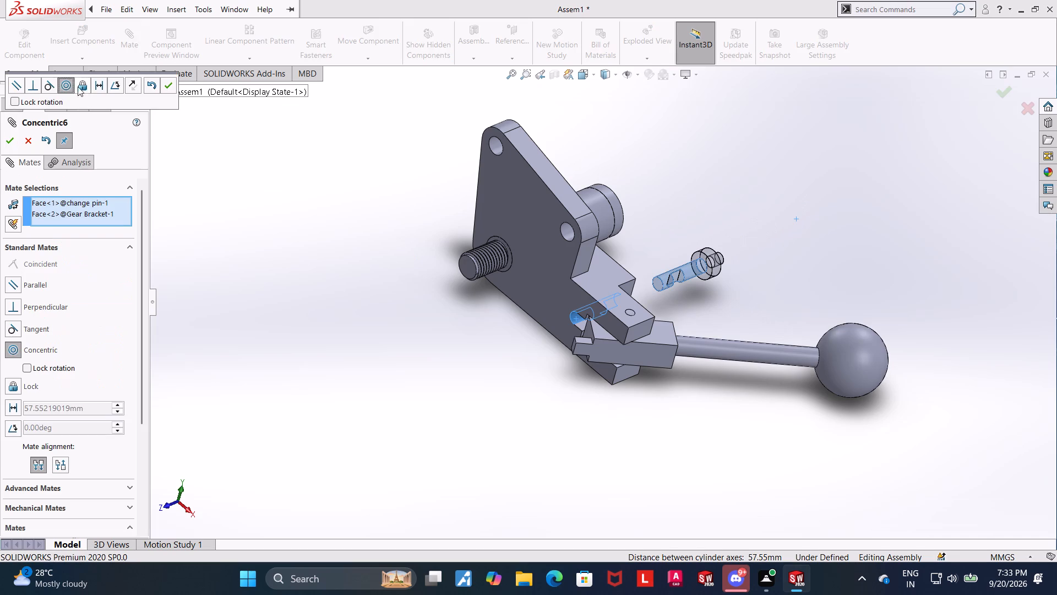
pyautogui.click(8, 149)
pyautogui.click(8, 142)
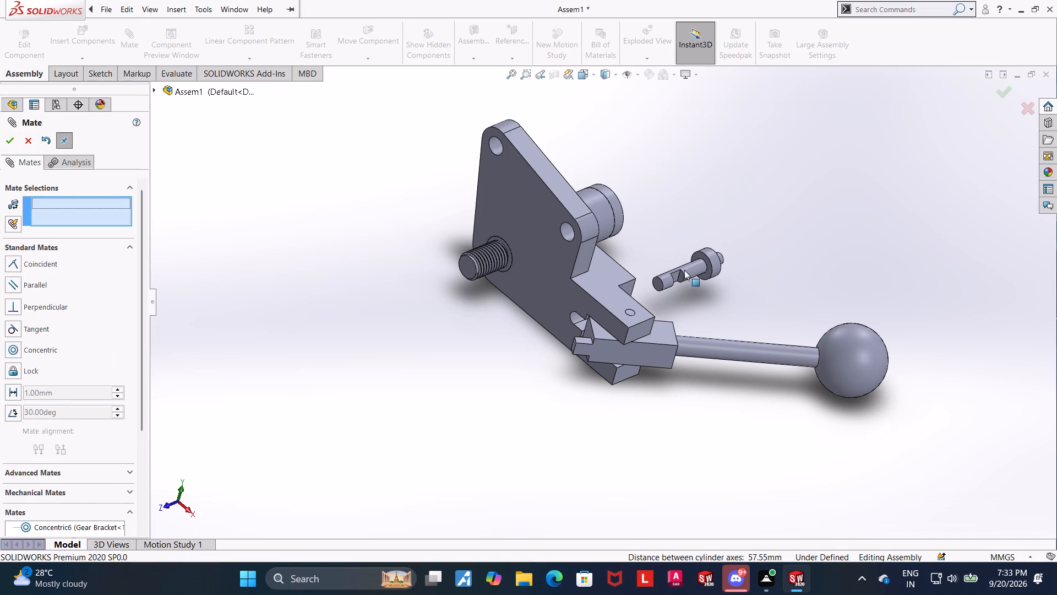
pyautogui.moveTo(691, 273); pyautogui.dragTo(602, 317)
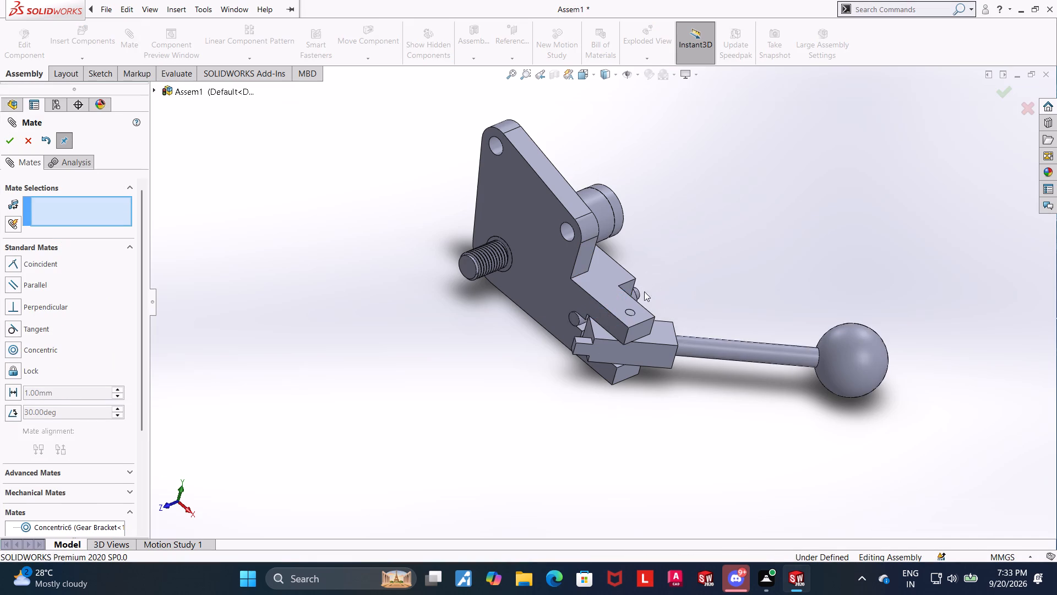
# Pull the change pin outward slightly and mate its collar's inner face coincident with the gear bracket's rear face.
pyautogui.scroll(-4, 657, 279)
pyautogui.moveTo(641, 308); pyautogui.dragTo(629, 319, button='middle')
pyautogui.scroll(-1, 629, 319)
pyautogui.moveTo(631, 319); pyautogui.dragTo(596, 349, button='middle')
pyautogui.click(738, 360)
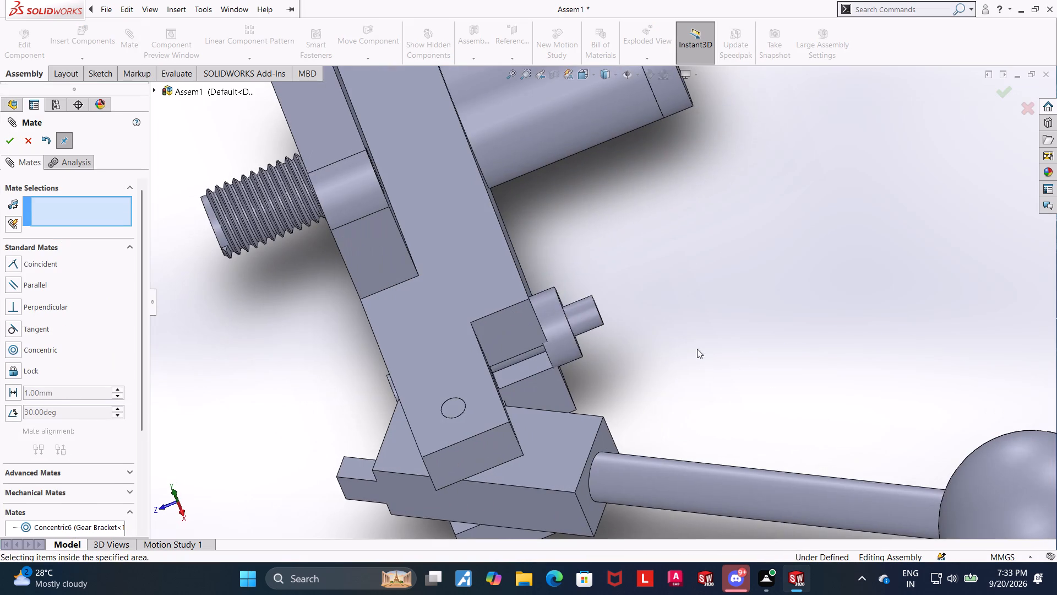
pyautogui.moveTo(562, 339); pyautogui.dragTo(604, 320)
pyautogui.click(745, 350)
pyautogui.moveTo(756, 341); pyautogui.dragTo(783, 331, button='middle')
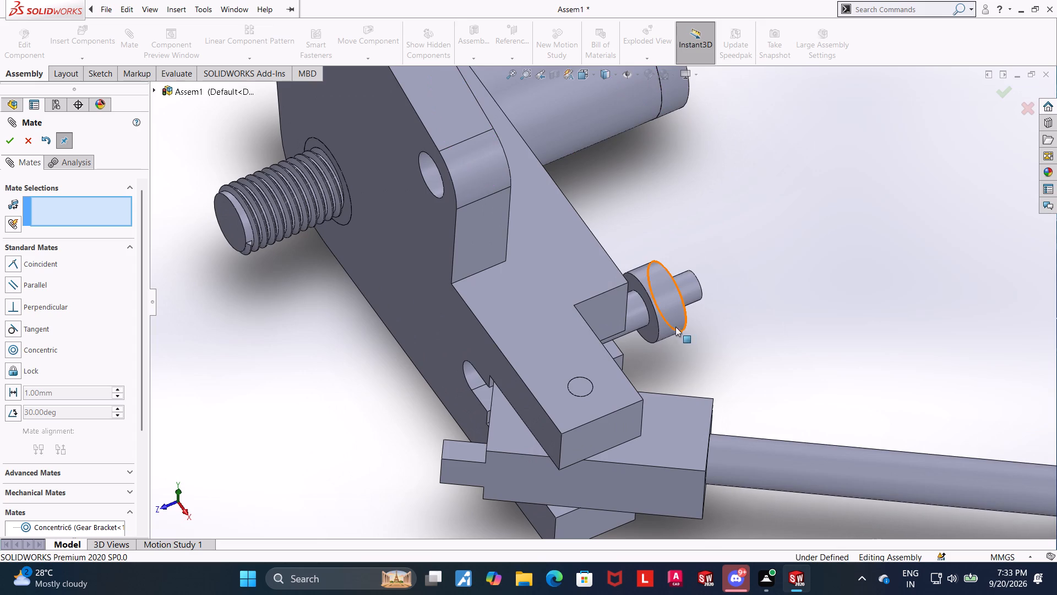
pyautogui.keyDown('ctrl'); pyautogui.click(651, 327); pyautogui.keyUp('ctrl')
pyautogui.moveTo(829, 326); pyautogui.dragTo(799, 341, button='middle')
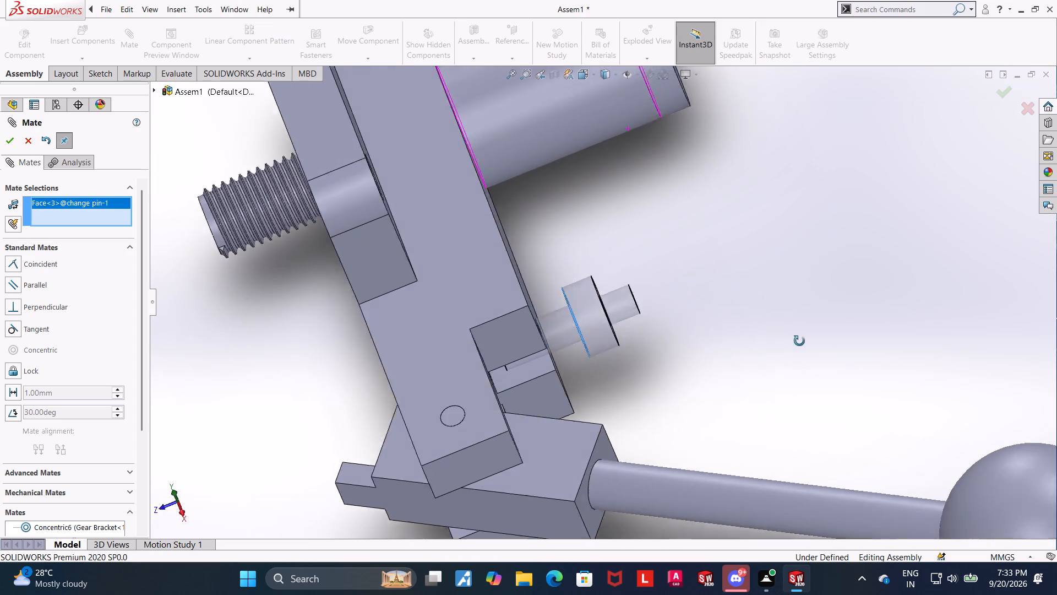
pyautogui.moveTo(799, 341); pyautogui.dragTo(787, 349, button='middle')
pyautogui.keyDown('ctrl'); pyautogui.click(493, 300); pyautogui.keyUp('ctrl')
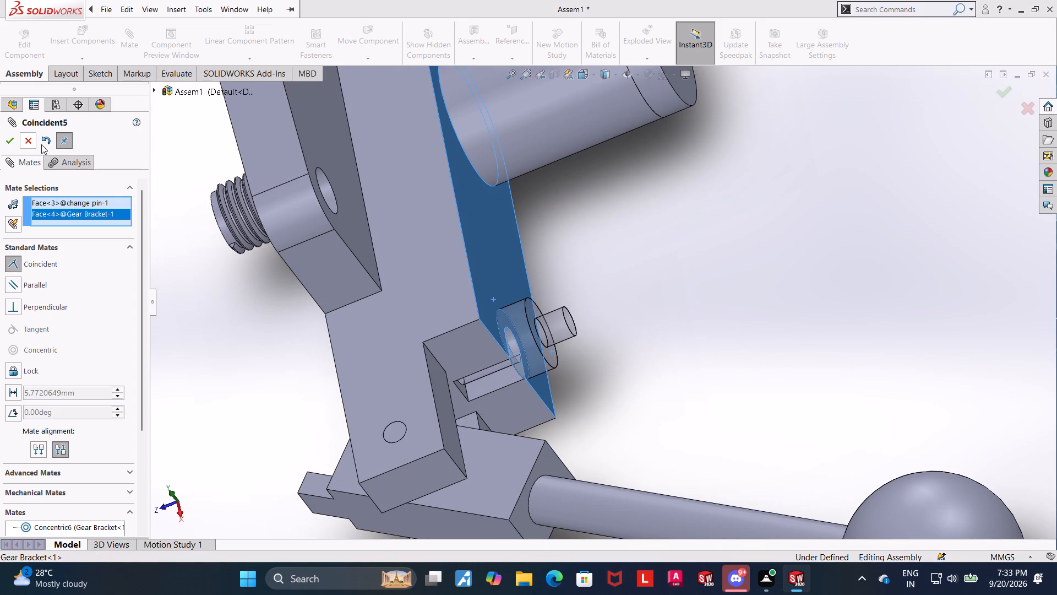
pyautogui.click(13, 141)
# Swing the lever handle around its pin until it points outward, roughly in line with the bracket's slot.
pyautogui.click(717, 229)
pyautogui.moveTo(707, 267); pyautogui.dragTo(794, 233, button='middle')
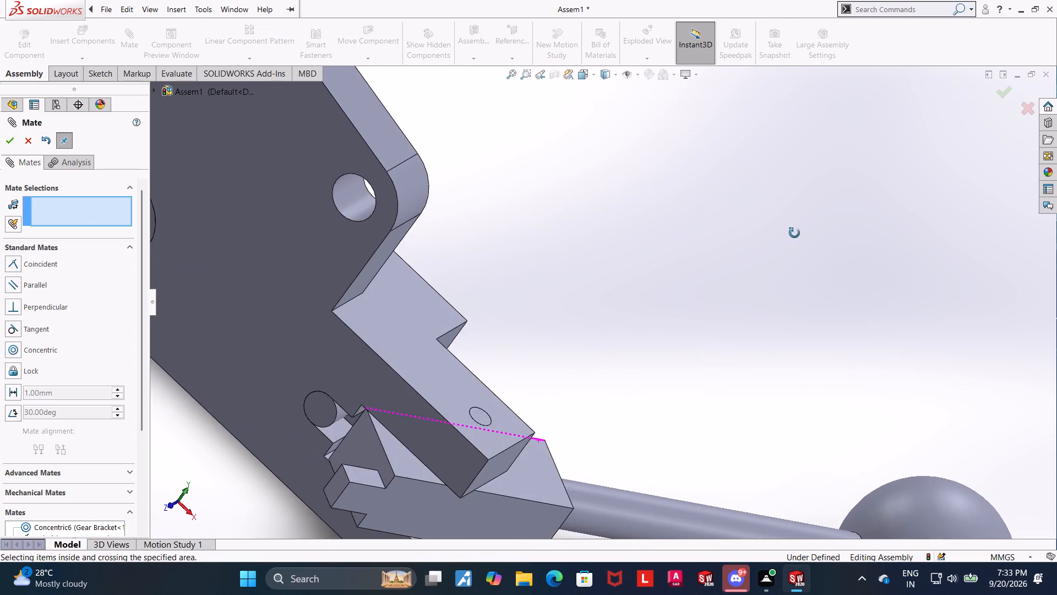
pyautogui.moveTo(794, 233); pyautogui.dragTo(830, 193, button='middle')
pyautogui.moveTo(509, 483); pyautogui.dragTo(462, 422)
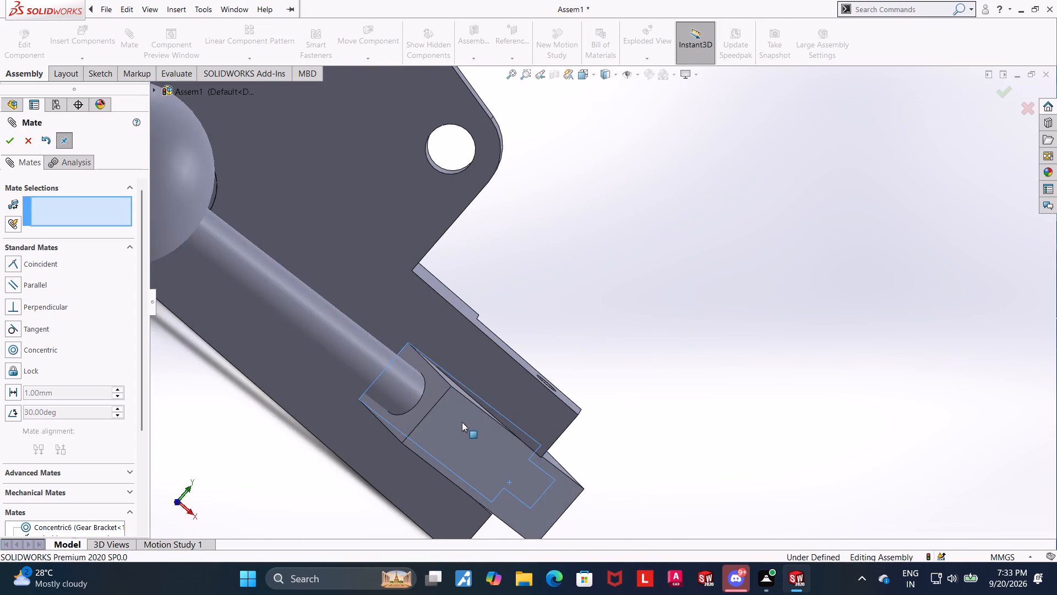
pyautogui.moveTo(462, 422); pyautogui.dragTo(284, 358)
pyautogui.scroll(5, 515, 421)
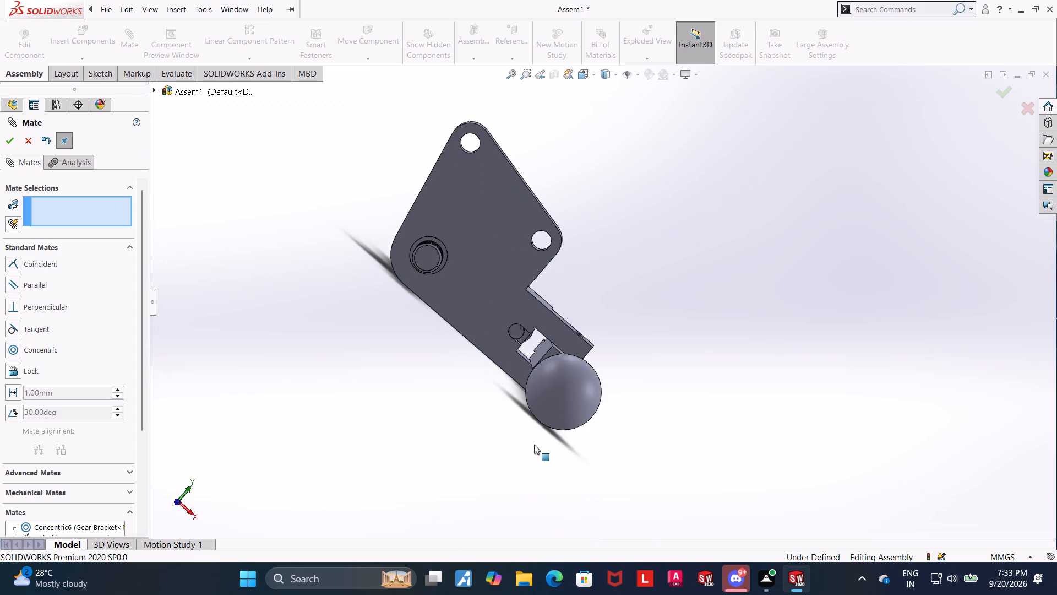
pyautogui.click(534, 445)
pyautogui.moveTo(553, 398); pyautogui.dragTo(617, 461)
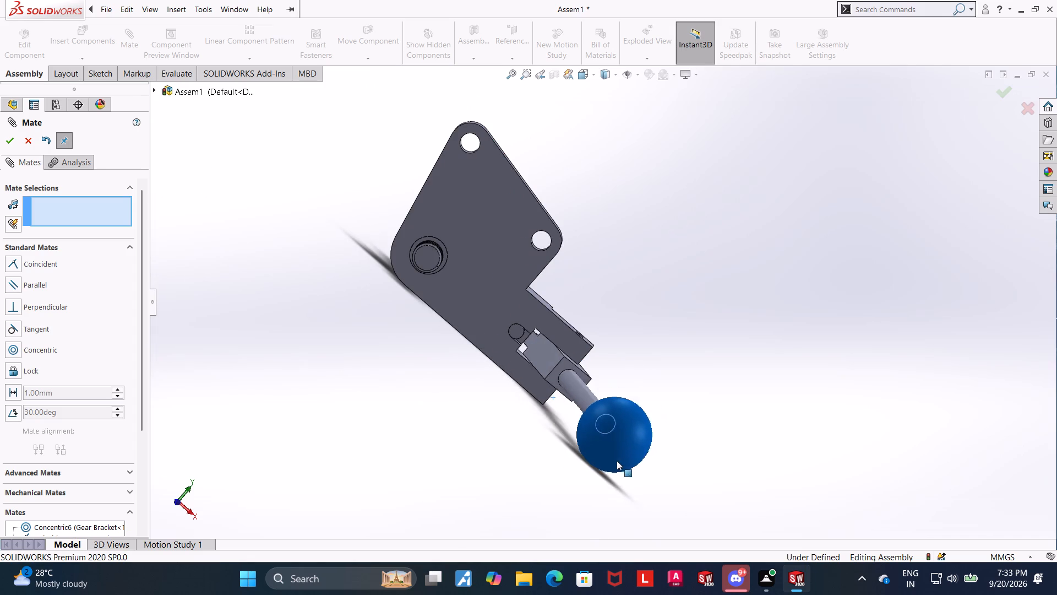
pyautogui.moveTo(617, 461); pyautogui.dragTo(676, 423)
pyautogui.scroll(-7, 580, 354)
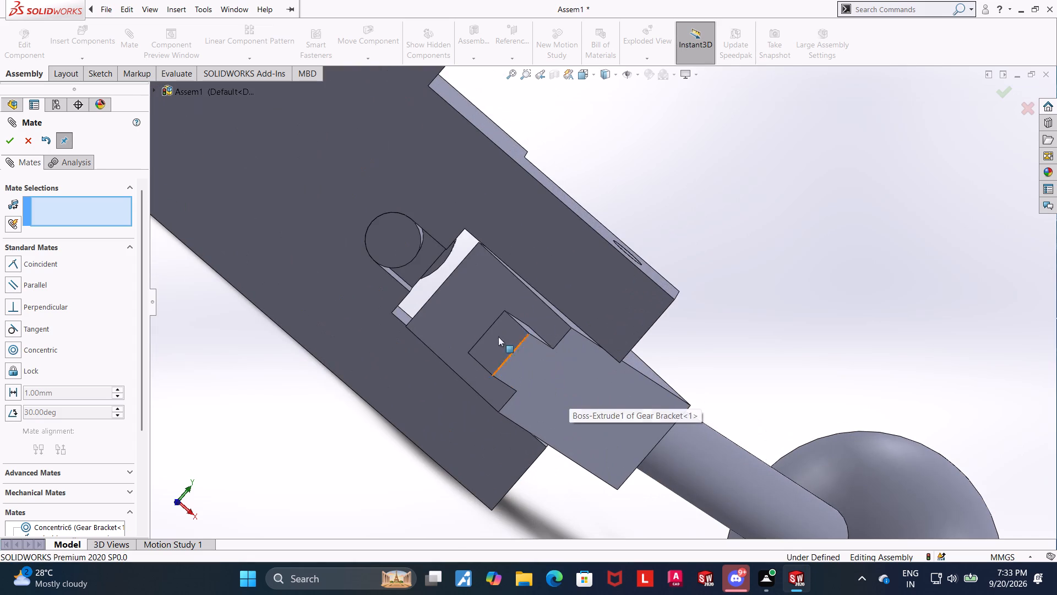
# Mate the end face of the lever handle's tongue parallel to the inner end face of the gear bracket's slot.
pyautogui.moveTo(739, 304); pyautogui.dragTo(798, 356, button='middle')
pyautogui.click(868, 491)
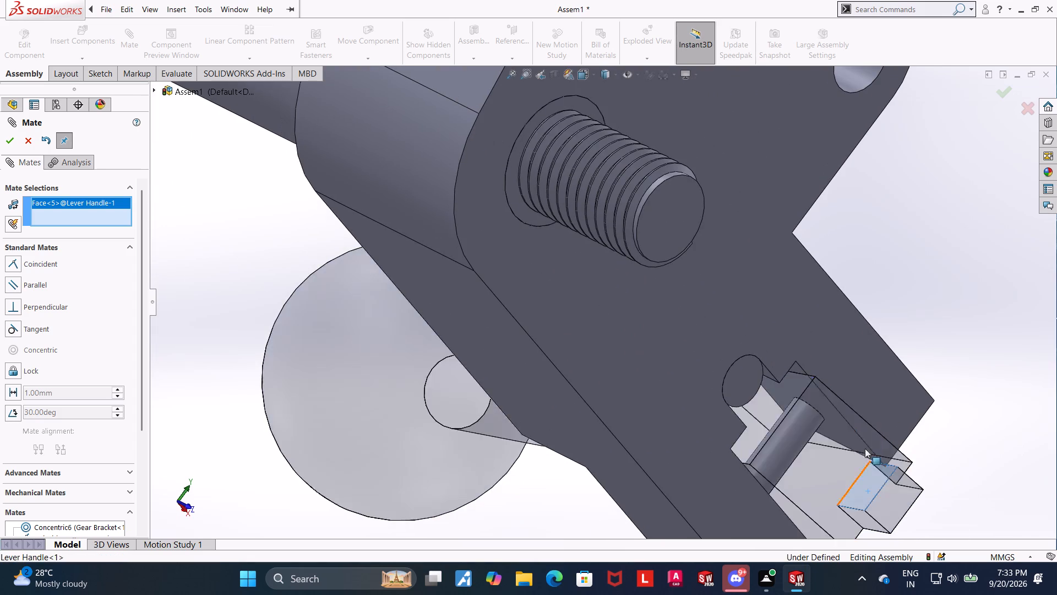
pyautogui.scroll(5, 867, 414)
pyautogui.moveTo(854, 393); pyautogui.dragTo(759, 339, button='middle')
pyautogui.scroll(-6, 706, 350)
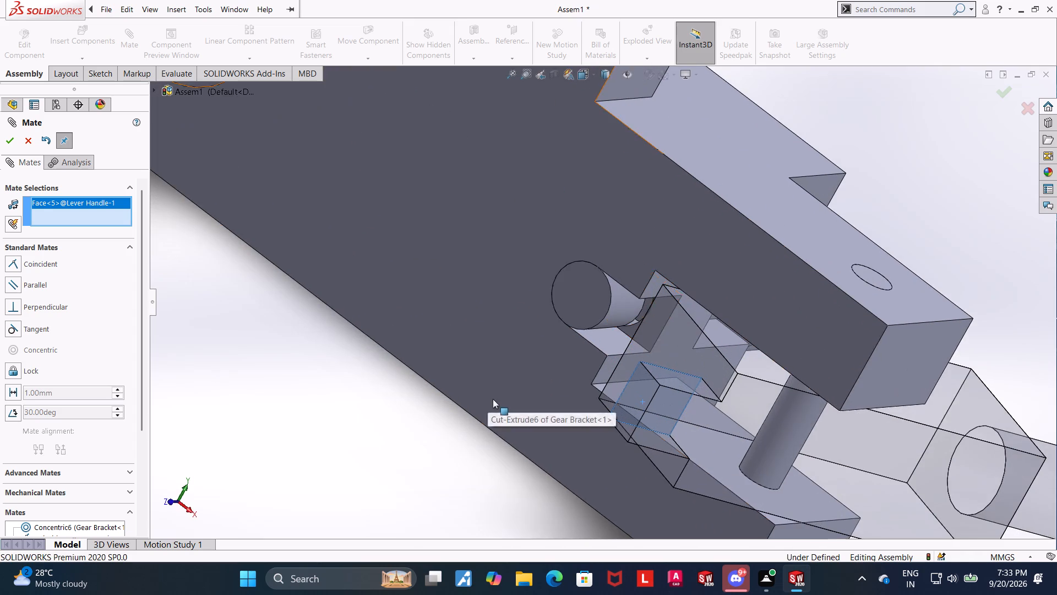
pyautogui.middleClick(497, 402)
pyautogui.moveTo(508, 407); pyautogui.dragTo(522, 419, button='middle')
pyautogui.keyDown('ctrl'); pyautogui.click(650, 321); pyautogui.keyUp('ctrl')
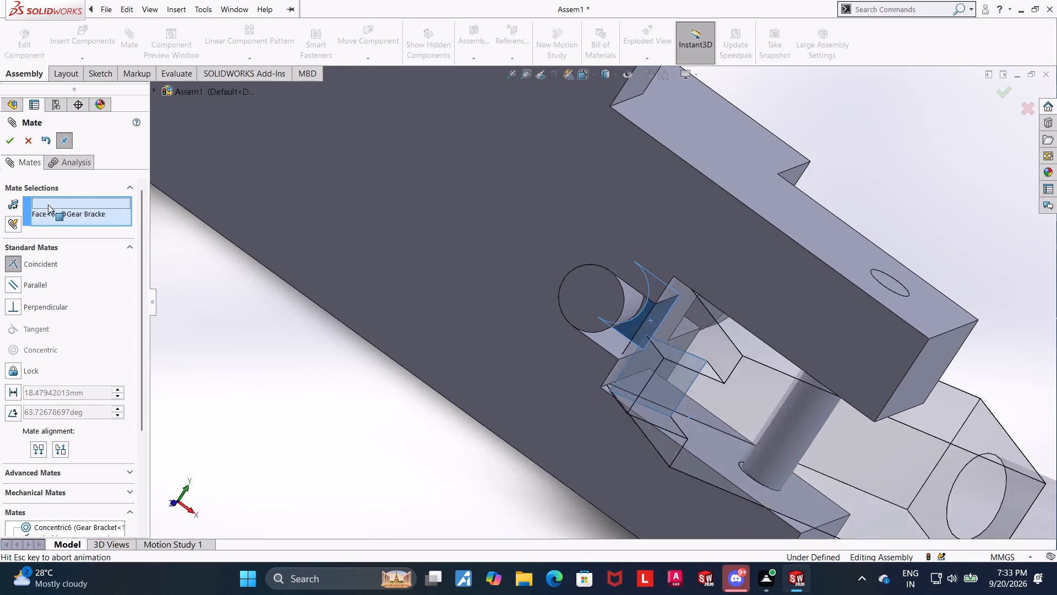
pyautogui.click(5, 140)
# Test whether the lever handle can still swing in the bracket, and finish mating.
pyautogui.scroll(5, 47, 201)
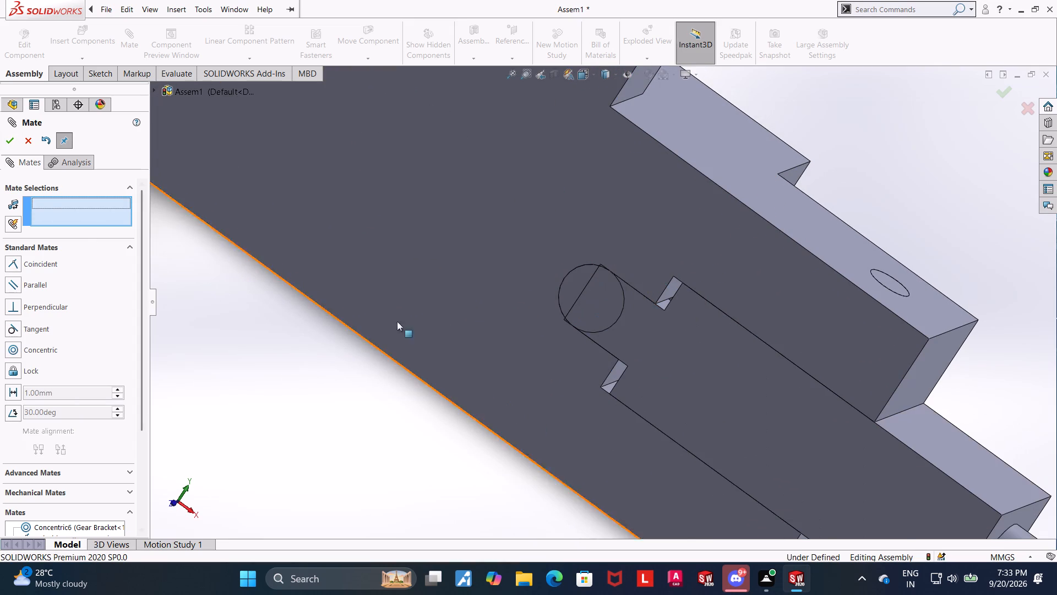
pyautogui.scroll(5, 457, 328)
pyautogui.moveTo(654, 334); pyautogui.dragTo(662, 343)
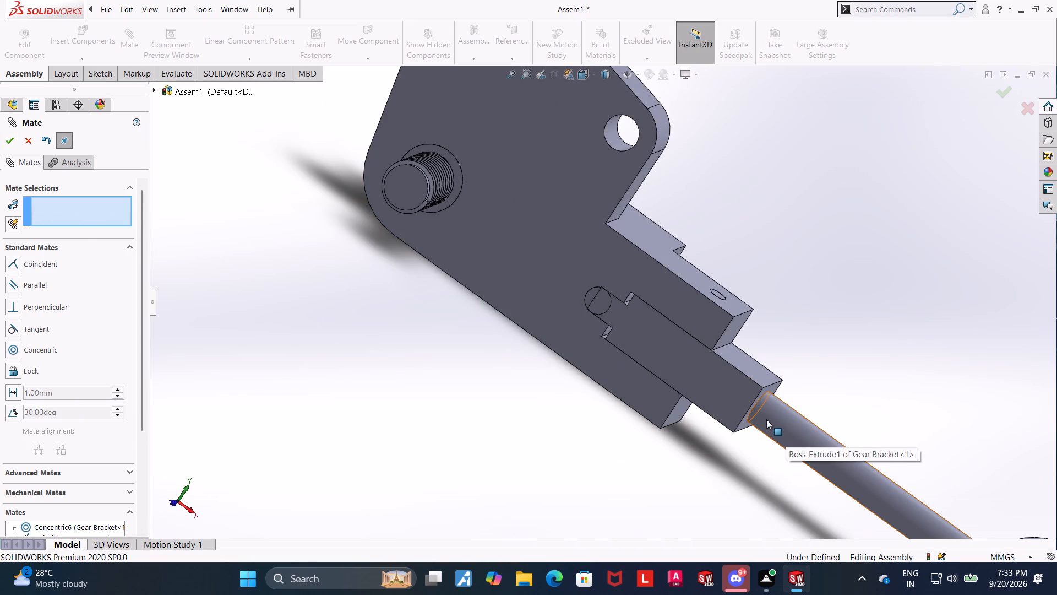
pyautogui.scroll(3, 754, 400)
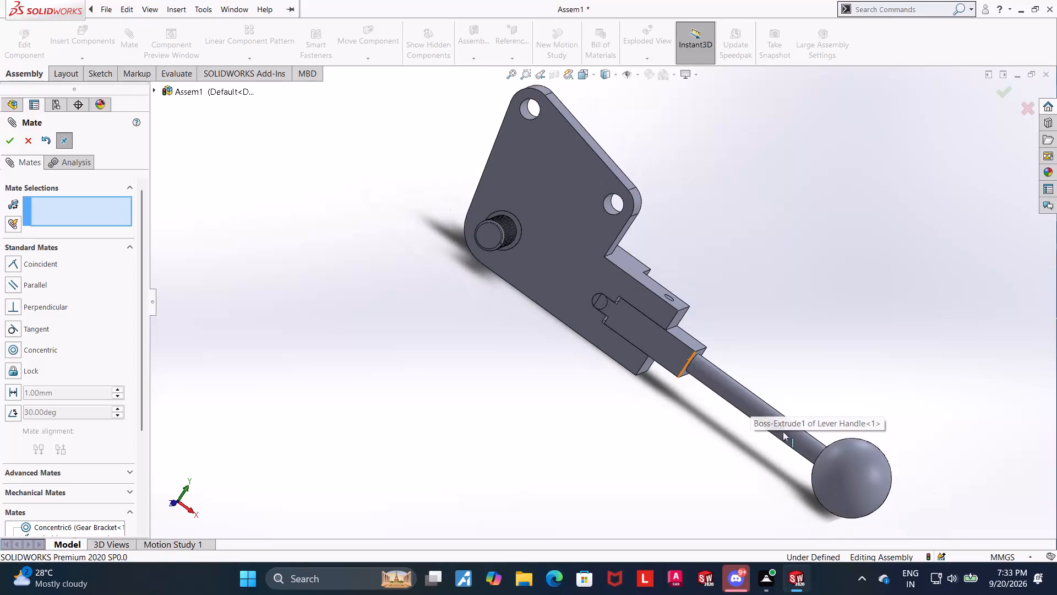
pyautogui.moveTo(794, 432); pyautogui.dragTo(833, 402)
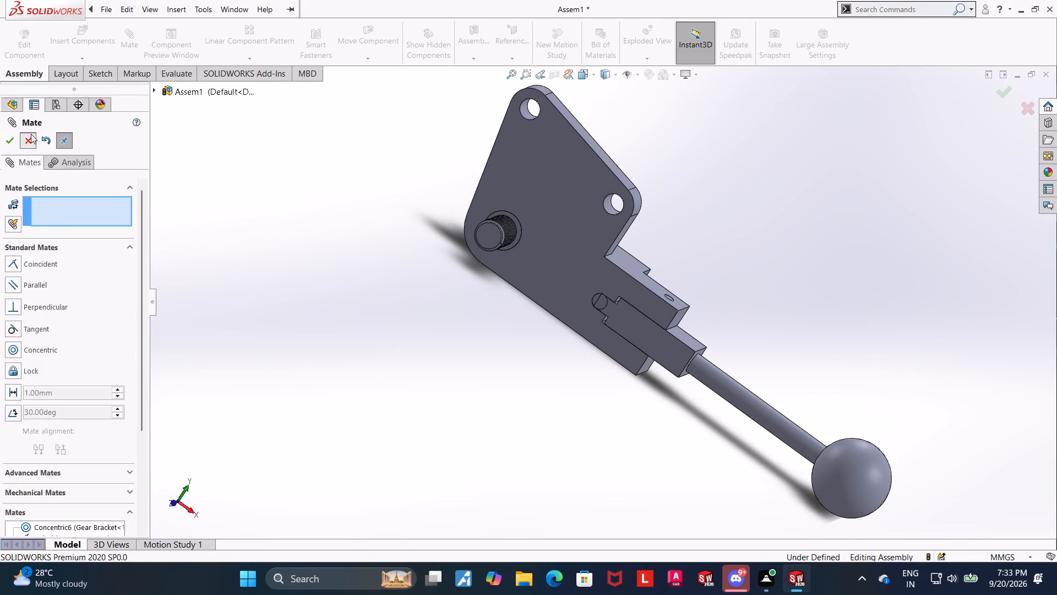
pyautogui.click(31, 134)
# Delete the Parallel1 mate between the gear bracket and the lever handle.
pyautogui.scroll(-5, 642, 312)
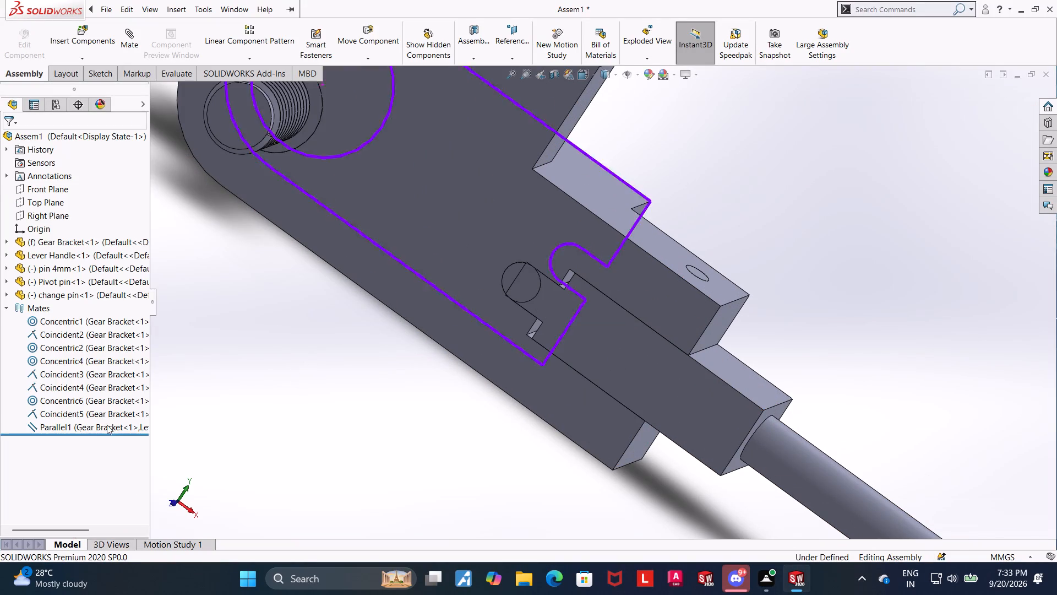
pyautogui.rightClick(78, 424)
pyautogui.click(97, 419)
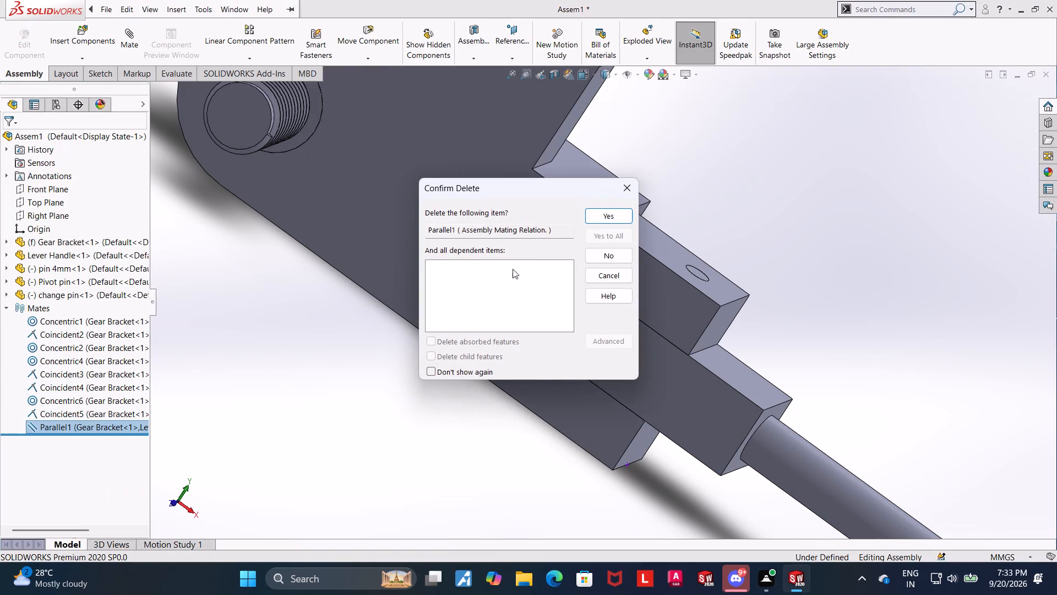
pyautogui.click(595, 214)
# Swing the lever handle slightly out of line with the bracket's slot.
pyautogui.moveTo(814, 487); pyautogui.dragTo(858, 466)
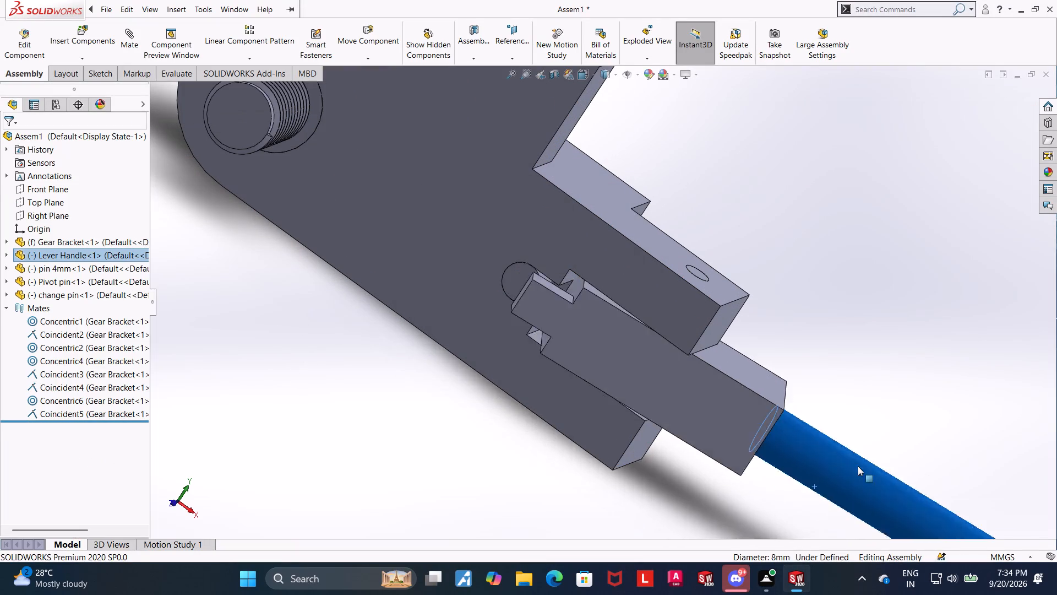
pyautogui.moveTo(858, 466); pyautogui.dragTo(876, 435)
# Examine from several sides how the lever handle's tongue sits in the slot relative to the change pin.
pyautogui.moveTo(718, 469); pyautogui.dragTo(747, 489, button='middle')
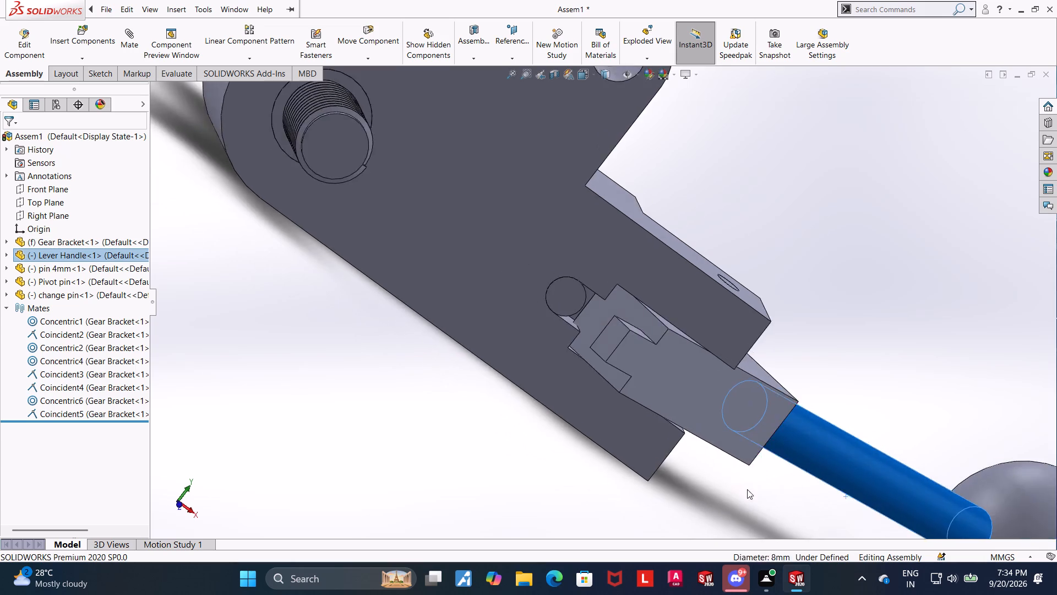
pyautogui.moveTo(747, 489); pyautogui.dragTo(776, 503, button='middle')
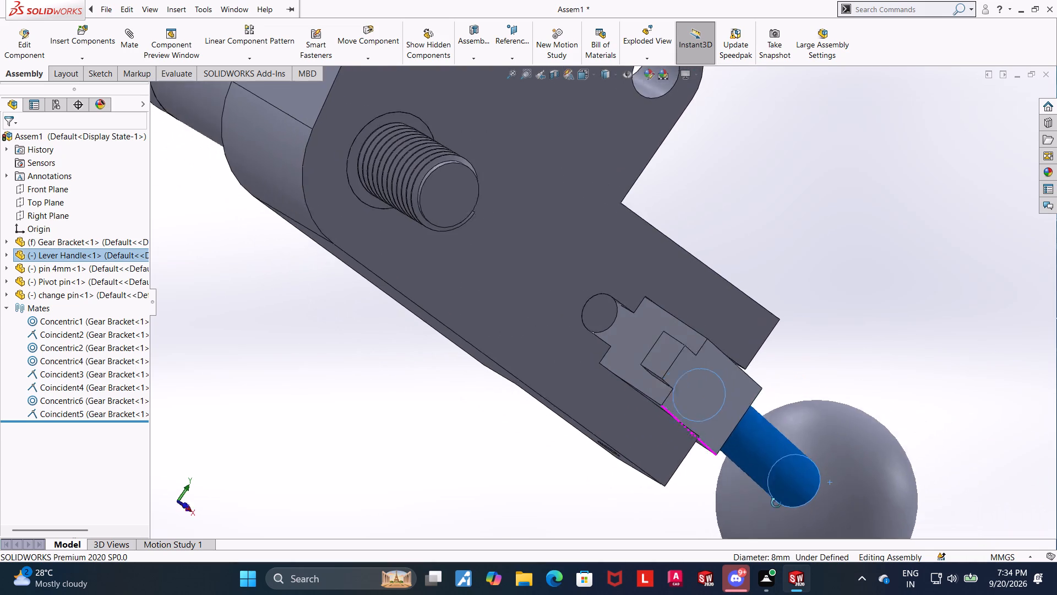
pyautogui.moveTo(776, 503); pyautogui.dragTo(777, 505, button='middle')
pyautogui.moveTo(710, 461); pyautogui.dragTo(684, 450, button='middle')
pyautogui.scroll(-3, 495, 326)
pyautogui.scroll(4, 354, 402)
pyautogui.moveTo(352, 402); pyautogui.dragTo(355, 412, button='middle')
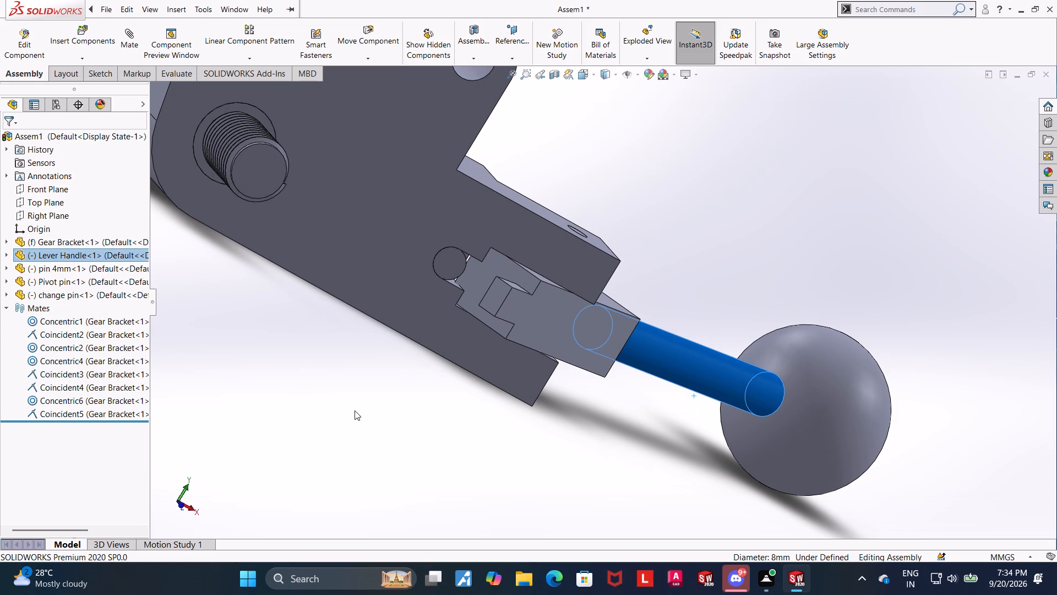
pyautogui.scroll(3, 405, 313)
pyautogui.moveTo(488, 312); pyautogui.dragTo(405, 339, button='middle')
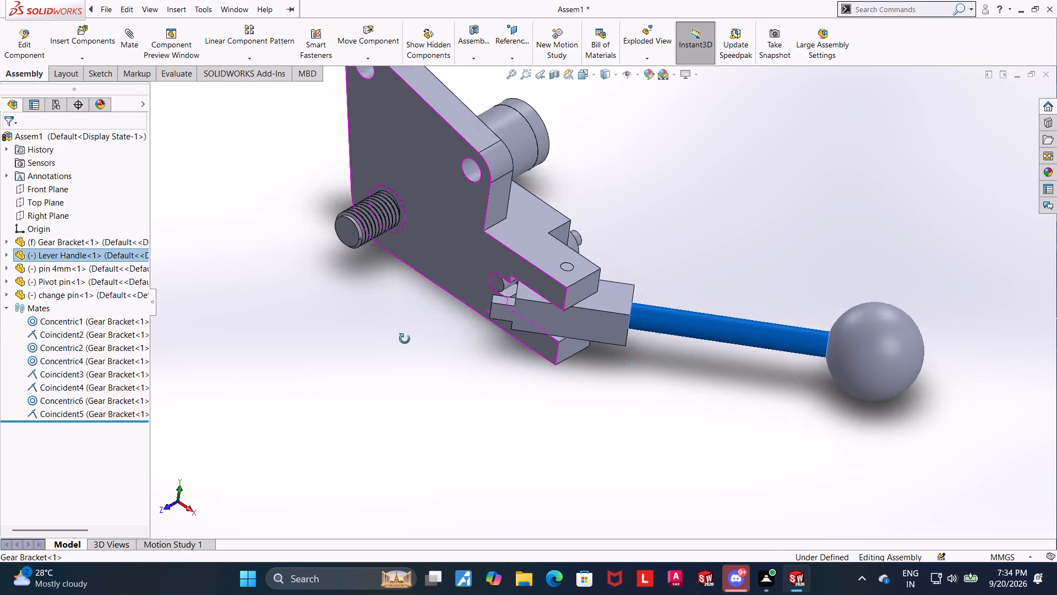
pyautogui.moveTo(405, 339); pyautogui.dragTo(374, 364, button='middle')
pyautogui.scroll(3, 373, 294)
pyautogui.click(653, 241)
pyautogui.scroll(-3, 536, 255)
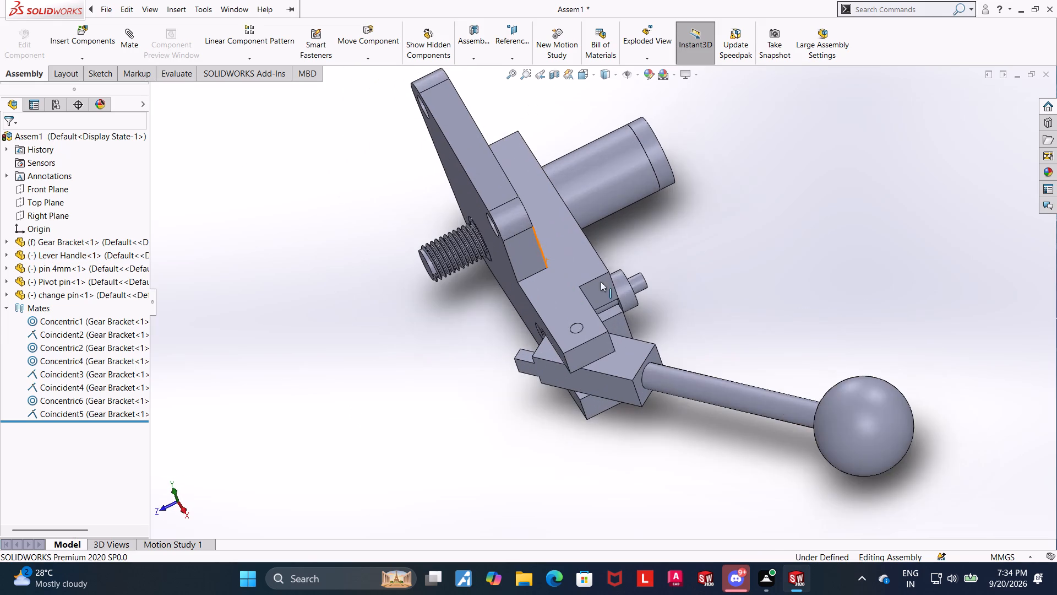
pyautogui.moveTo(814, 291); pyautogui.dragTo(835, 279, button='middle')
# Insert the nut m10 hole part into the assembly, beside the pivot pin's threaded end.
pyautogui.click(93, 39)
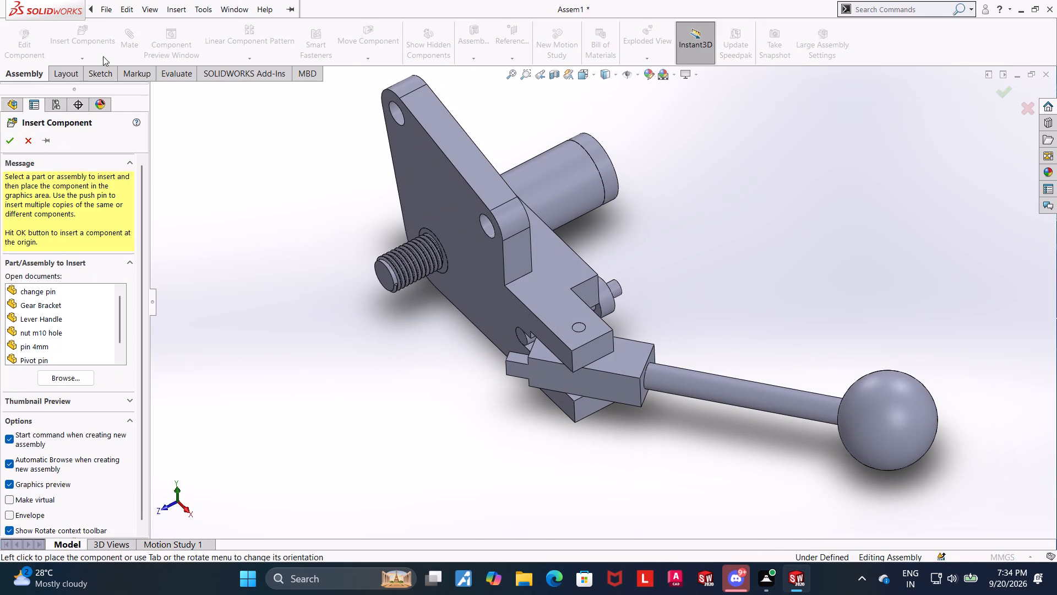
pyautogui.scroll(-4, 37, 343)
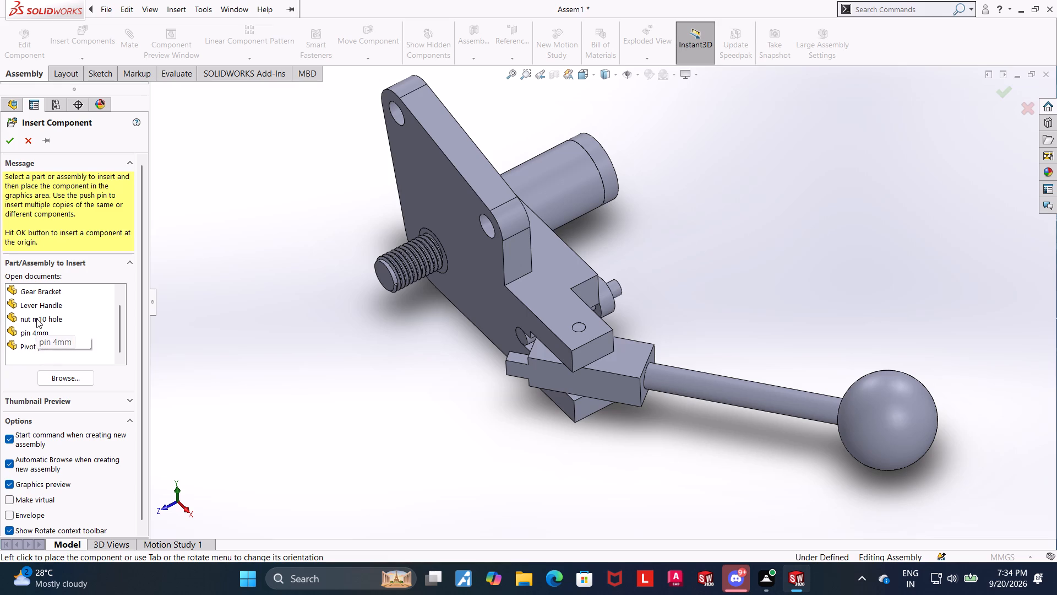
pyautogui.click(36, 318)
pyautogui.click(287, 324)
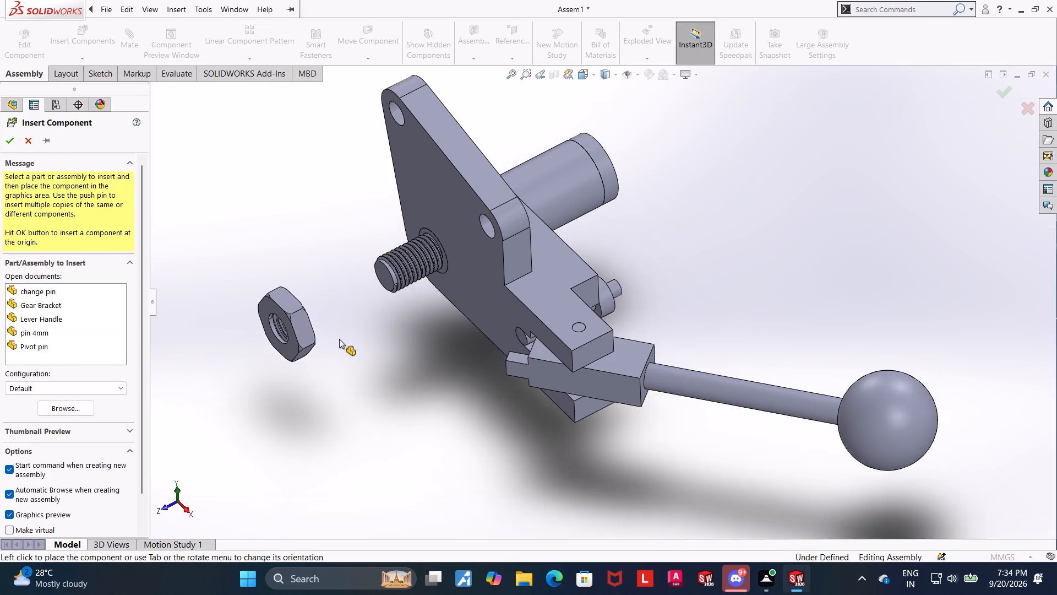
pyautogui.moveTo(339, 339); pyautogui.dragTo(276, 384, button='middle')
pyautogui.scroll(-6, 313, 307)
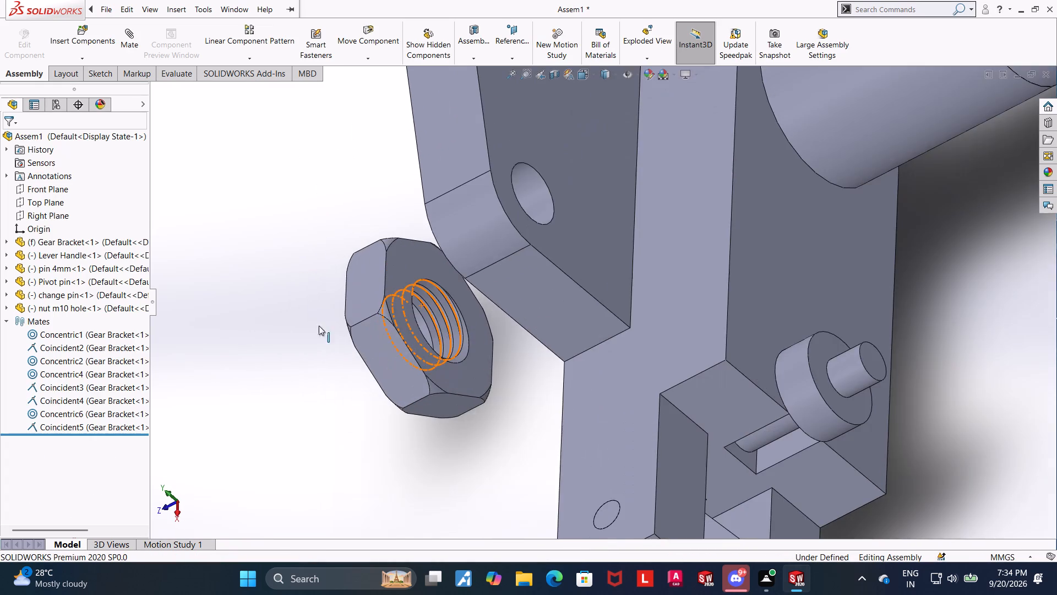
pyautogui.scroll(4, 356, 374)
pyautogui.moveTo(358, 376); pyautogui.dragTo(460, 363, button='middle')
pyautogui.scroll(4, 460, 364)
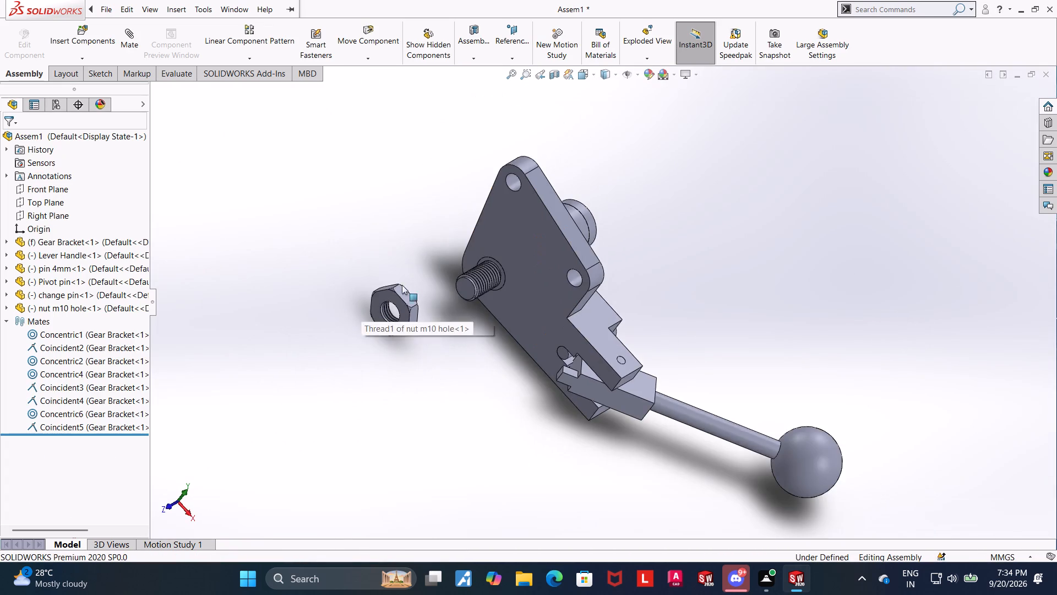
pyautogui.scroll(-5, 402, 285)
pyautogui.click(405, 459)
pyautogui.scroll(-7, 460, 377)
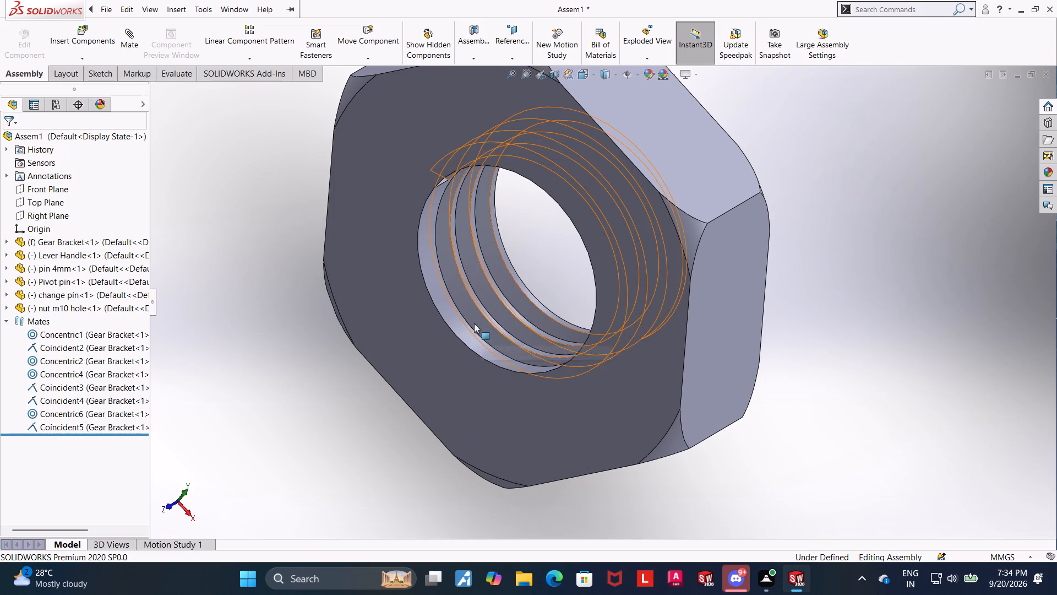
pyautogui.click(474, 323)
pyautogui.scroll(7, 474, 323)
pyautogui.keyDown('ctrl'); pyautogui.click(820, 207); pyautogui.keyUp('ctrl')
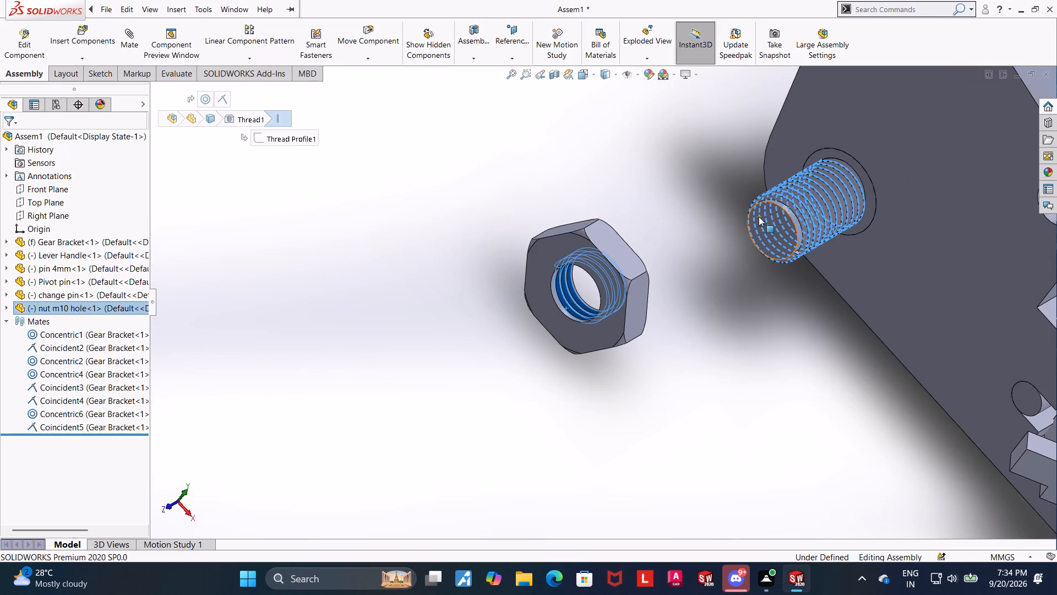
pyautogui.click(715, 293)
# Add a concentric mate between the nut's hole edge and the end edge of the pivot pin's threaded shaft.
pyautogui.click(556, 304)
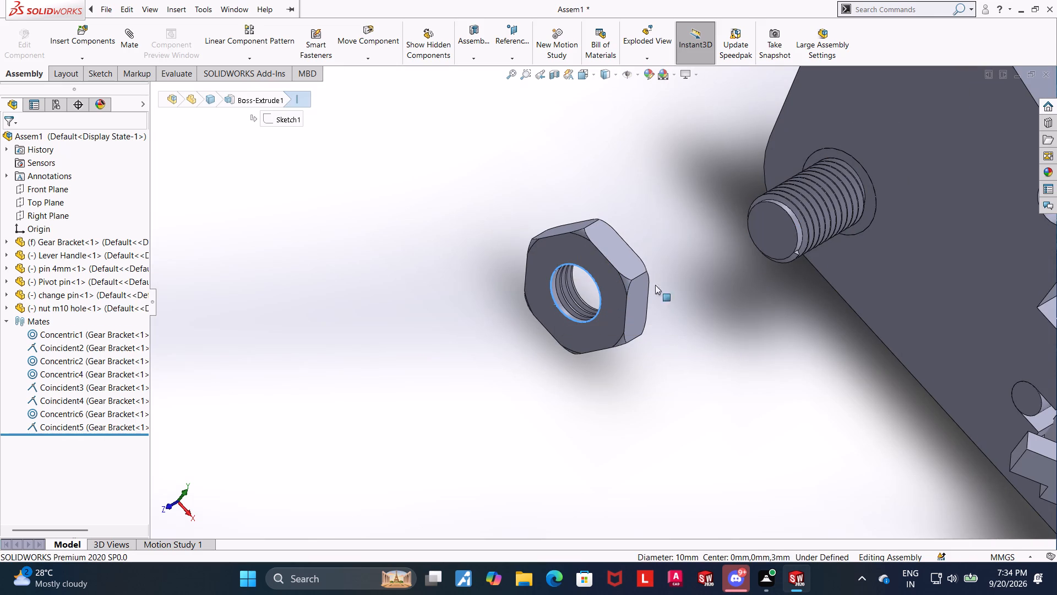
pyautogui.keyDown('ctrl'); pyautogui.click(792, 222); pyautogui.keyUp('ctrl')
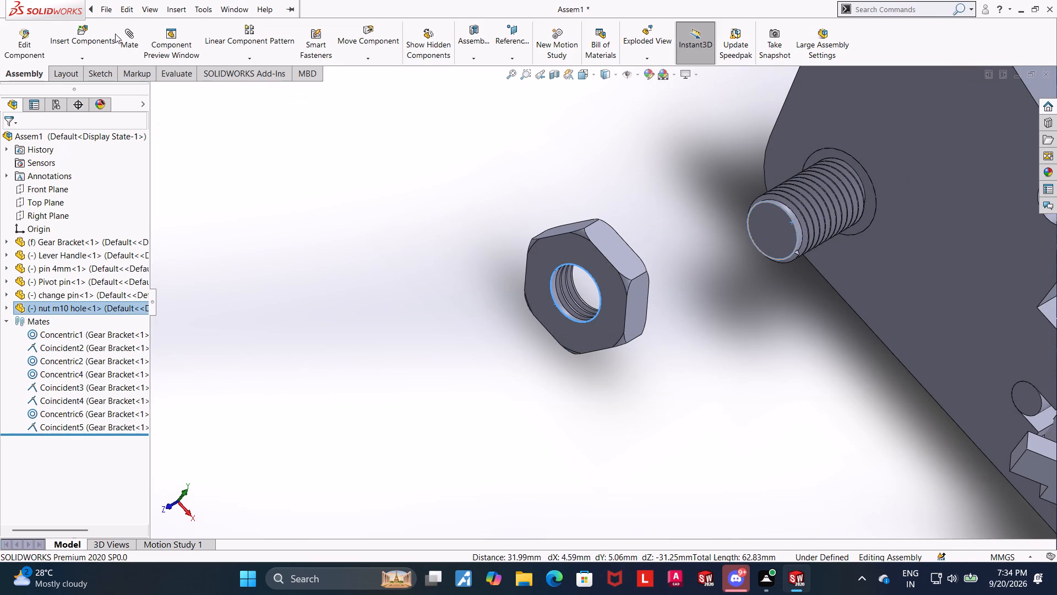
pyautogui.click(125, 35)
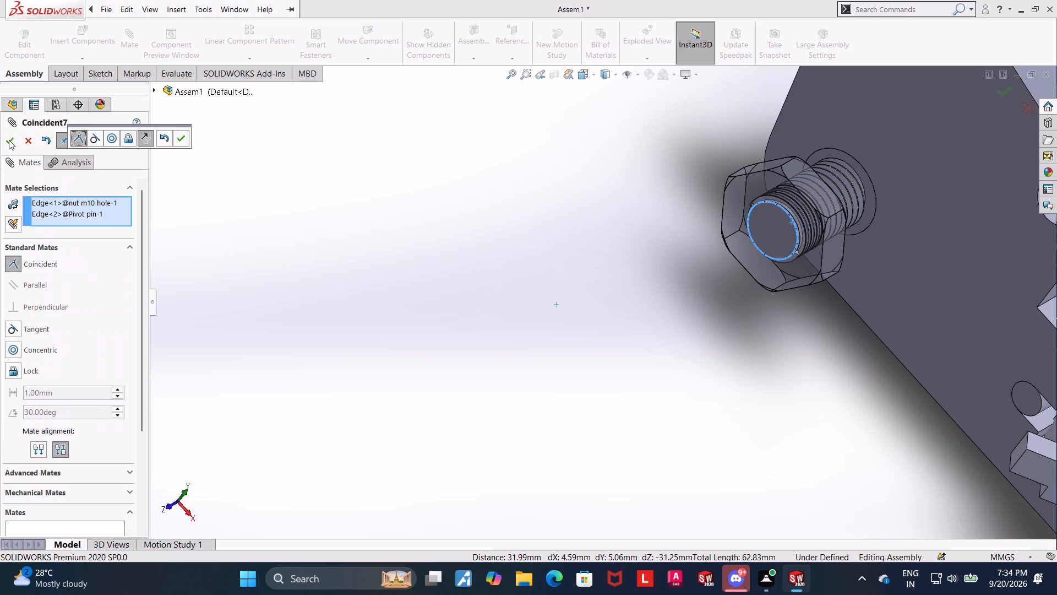
pyautogui.click(12, 346)
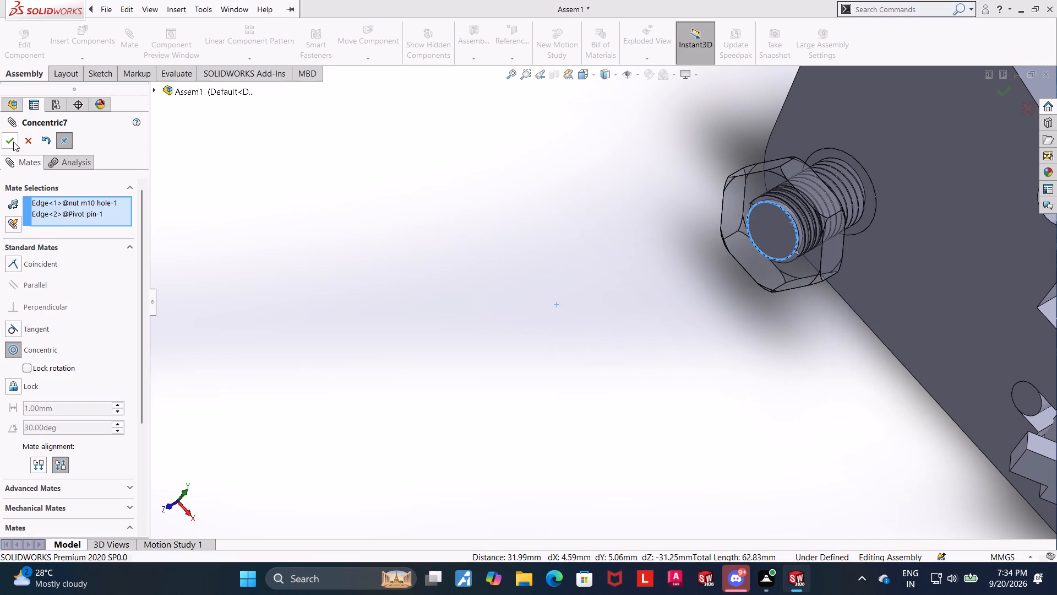
pyautogui.click(13, 141)
pyautogui.click(486, 324)
# Examine the nut on the pivot pin's threaded end and look over the available mechanical mate types.
pyautogui.scroll(-3, 882, 191)
pyautogui.scroll(6, 837, 228)
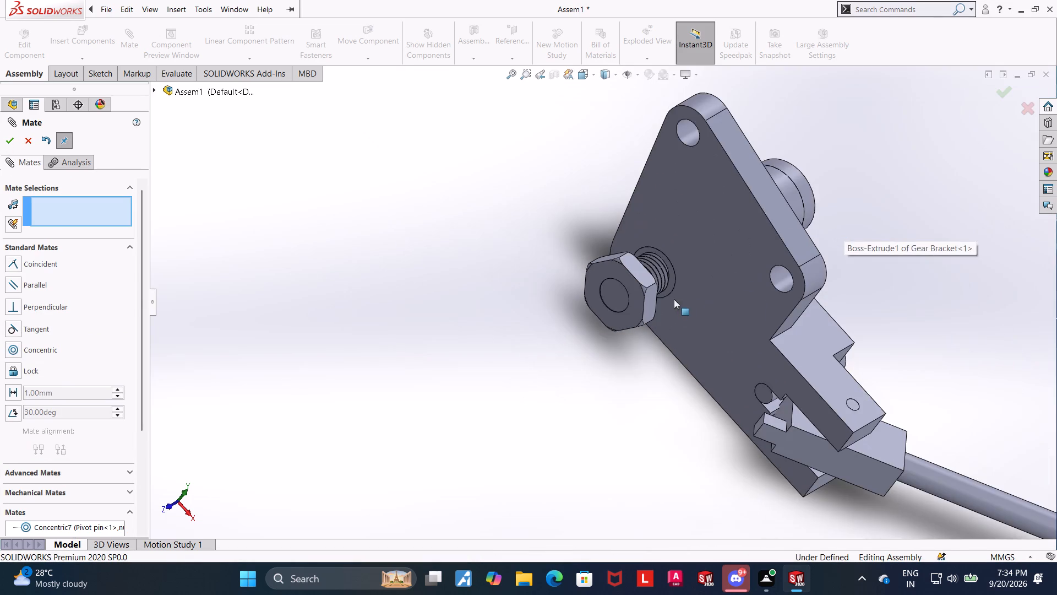
pyautogui.moveTo(662, 307); pyautogui.dragTo(647, 304, button='middle')
pyautogui.scroll(-6, 652, 231)
pyautogui.scroll(4, 593, 355)
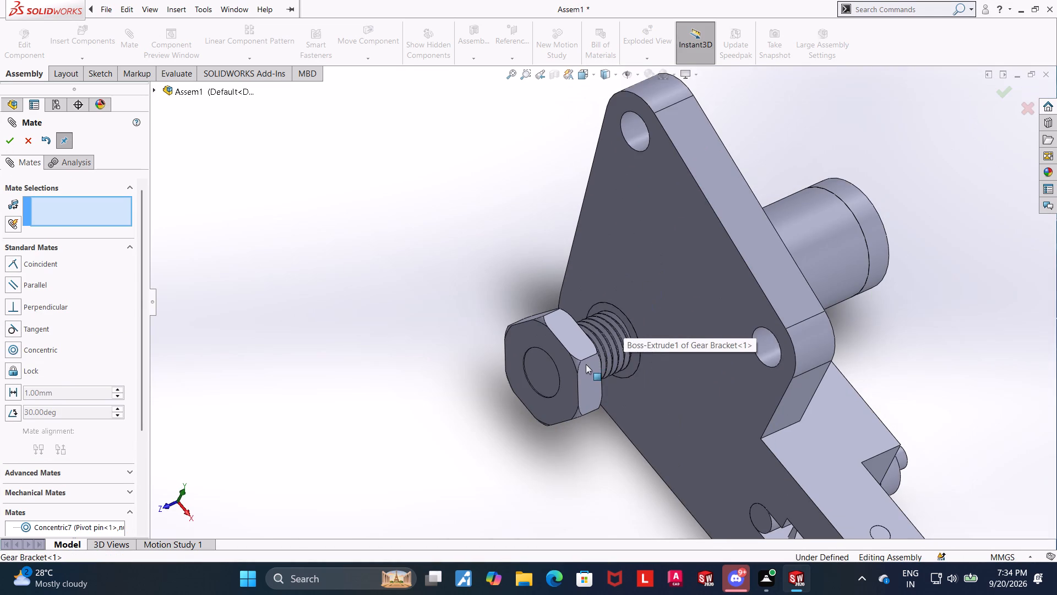
pyautogui.scroll(-6, 589, 362)
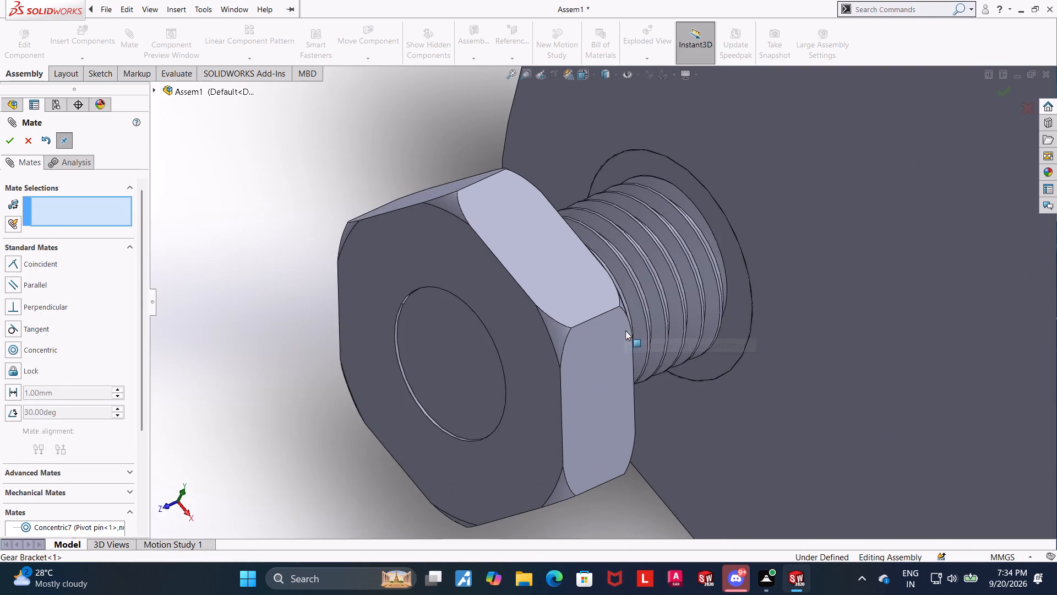
pyautogui.scroll(3, 300, 345)
pyautogui.scroll(-1, 318, 342)
pyautogui.scroll(1, 307, 342)
pyautogui.moveTo(307, 342); pyautogui.dragTo(286, 347, button='middle')
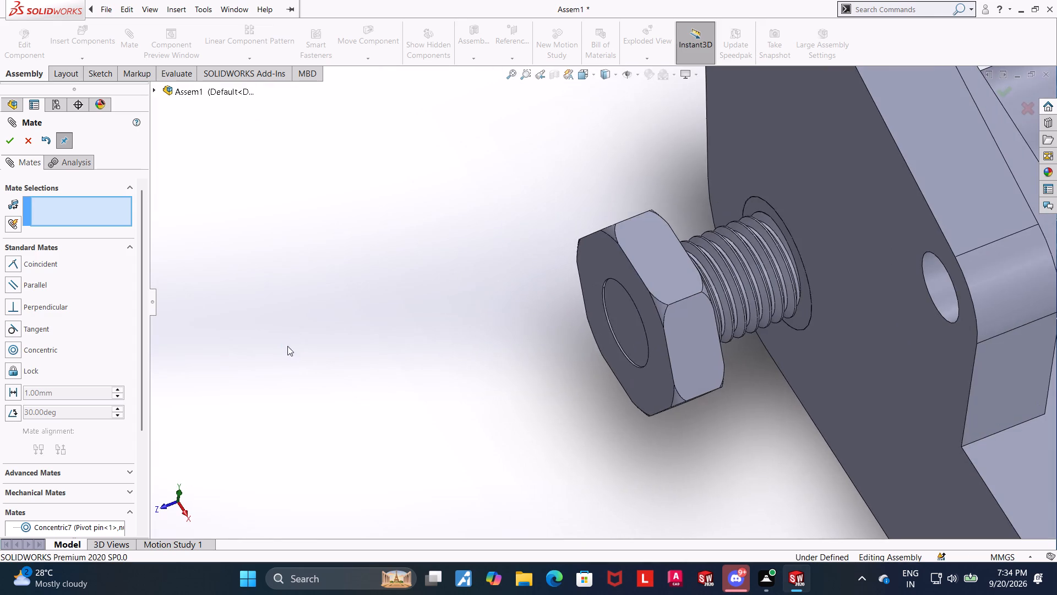
pyautogui.scroll(-3, 682, 260)
pyautogui.scroll(-2, 61, 419)
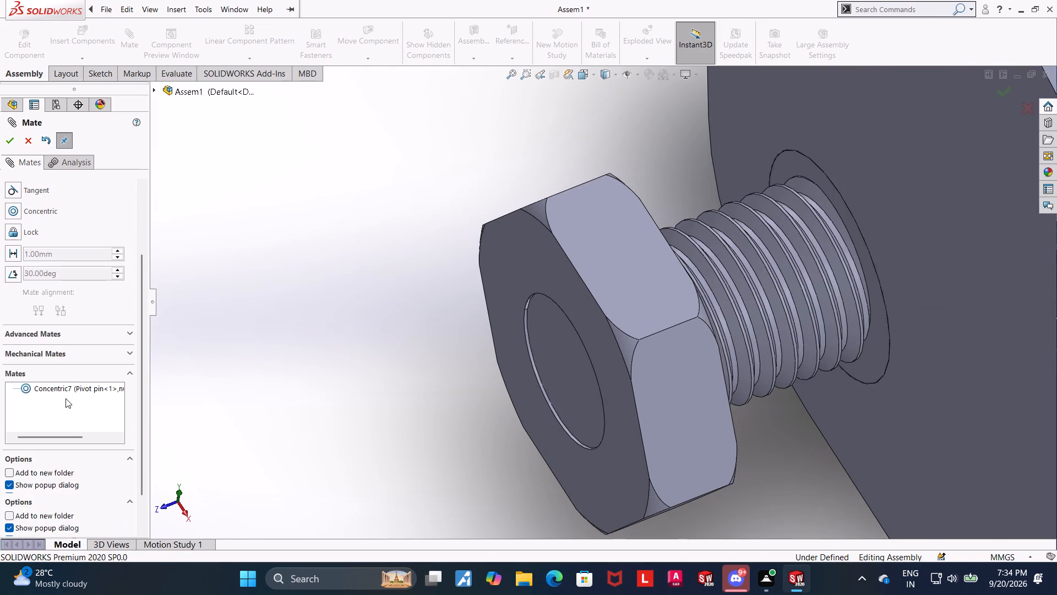
pyautogui.click(48, 354)
pyautogui.scroll(4, 718, 360)
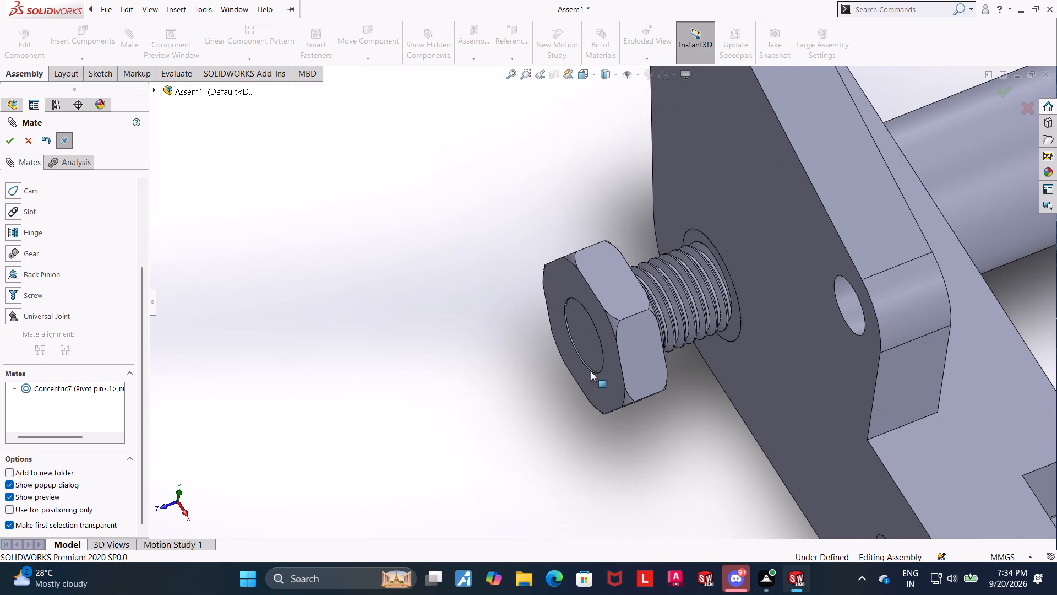
pyautogui.click(520, 370)
pyautogui.click(30, 138)
# Add a coincident mate between the nut's bracket-side face and the Gear Bracket's flat face around the pivot pin.
pyautogui.scroll(-2, 630, 289)
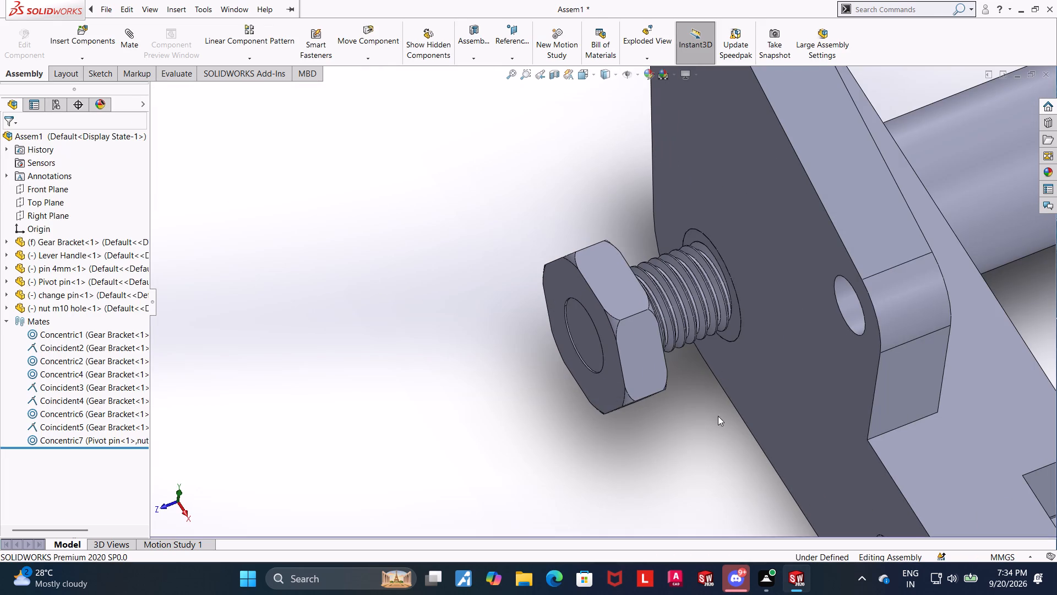
pyautogui.moveTo(679, 434); pyautogui.dragTo(650, 451, button='middle')
pyautogui.click(826, 343)
pyautogui.scroll(4, 611, 412)
pyautogui.moveTo(612, 400); pyautogui.dragTo(626, 398, button='middle')
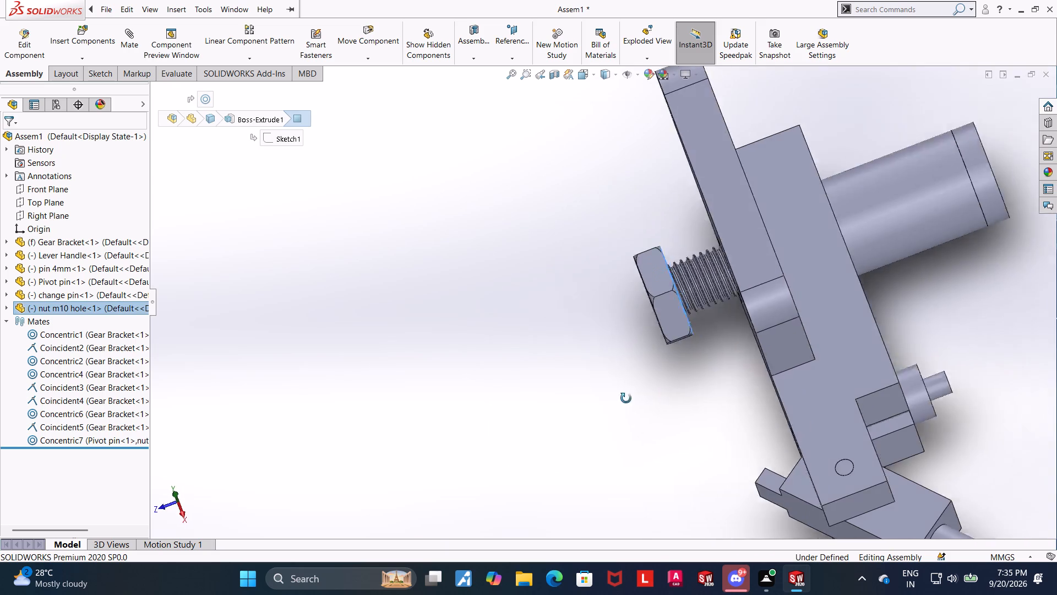
pyautogui.moveTo(626, 398); pyautogui.dragTo(658, 389, button='middle')
pyautogui.keyDown('ctrl'); pyautogui.click(689, 301); pyautogui.keyUp('ctrl')
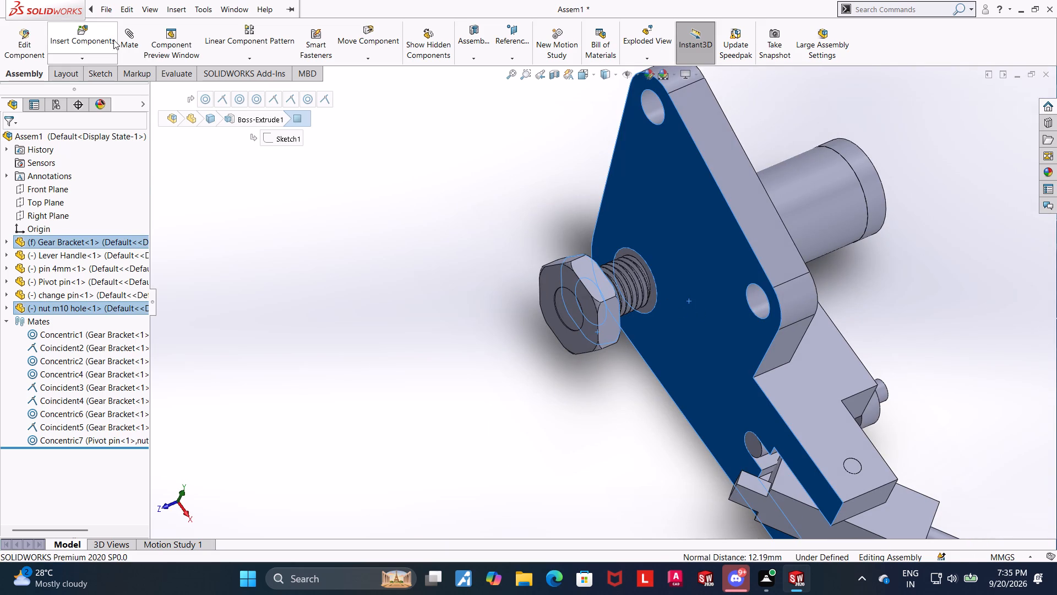
pyautogui.click(132, 36)
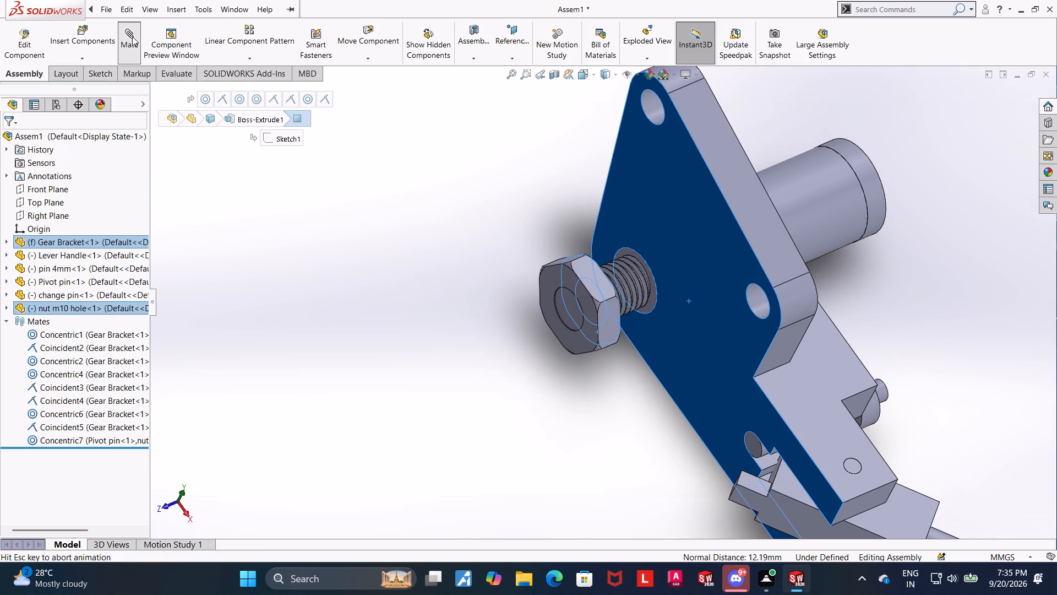
pyautogui.click(3, 140)
pyautogui.click(452, 291)
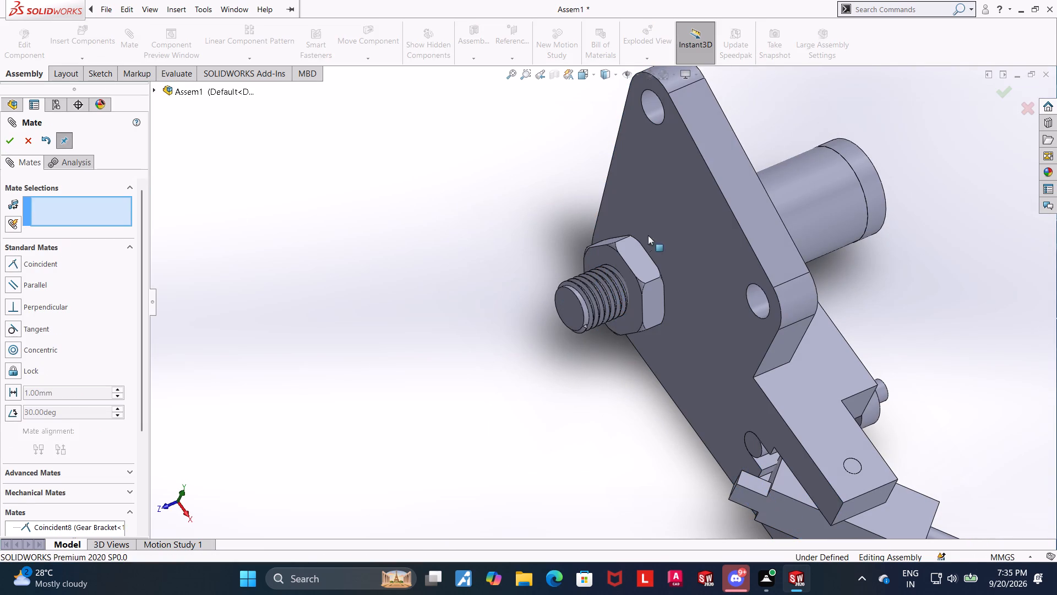
# Try turning the nut about the pivot pin to test its rotation.
pyautogui.moveTo(636, 253); pyautogui.dragTo(658, 358)
pyautogui.scroll(6, 612, 377)
pyautogui.click(805, 291)
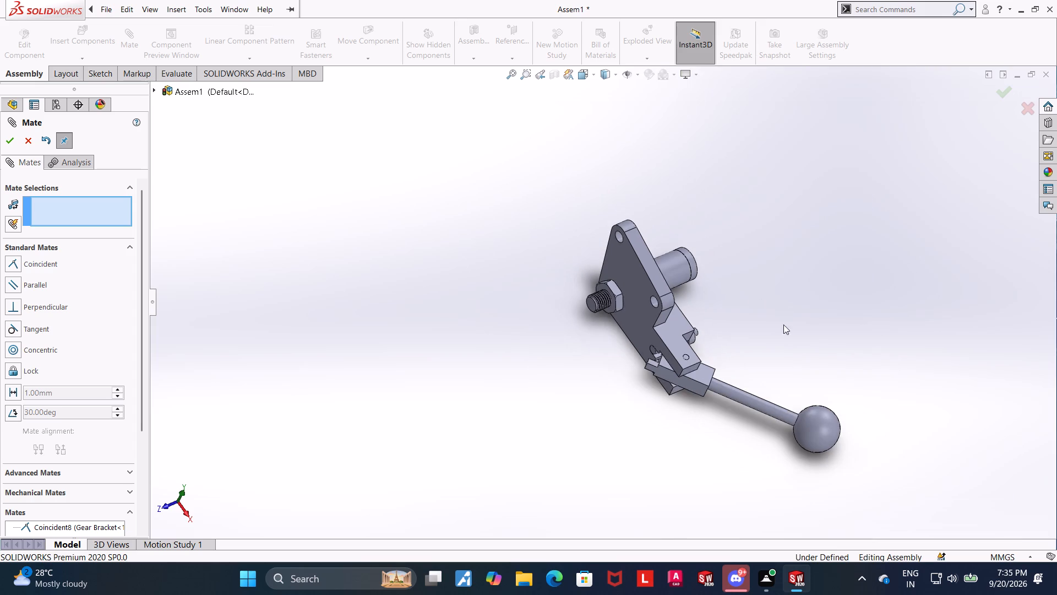
# Swing the lever handle back and forth in the bracket's slot to test its movement.
pyautogui.moveTo(780, 325); pyautogui.dragTo(809, 255, button='middle')
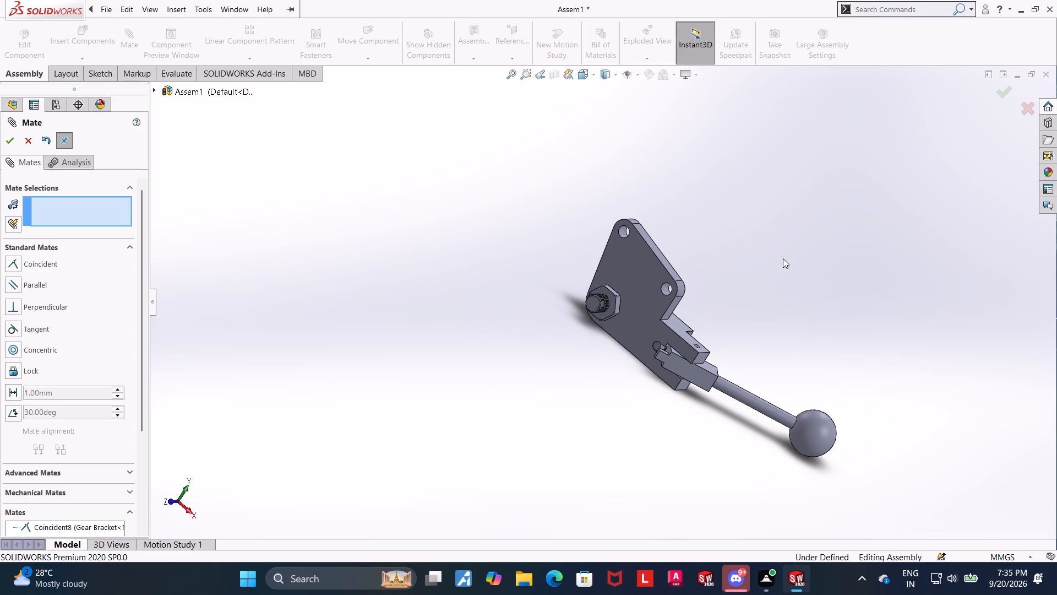
pyautogui.scroll(-3, 793, 327)
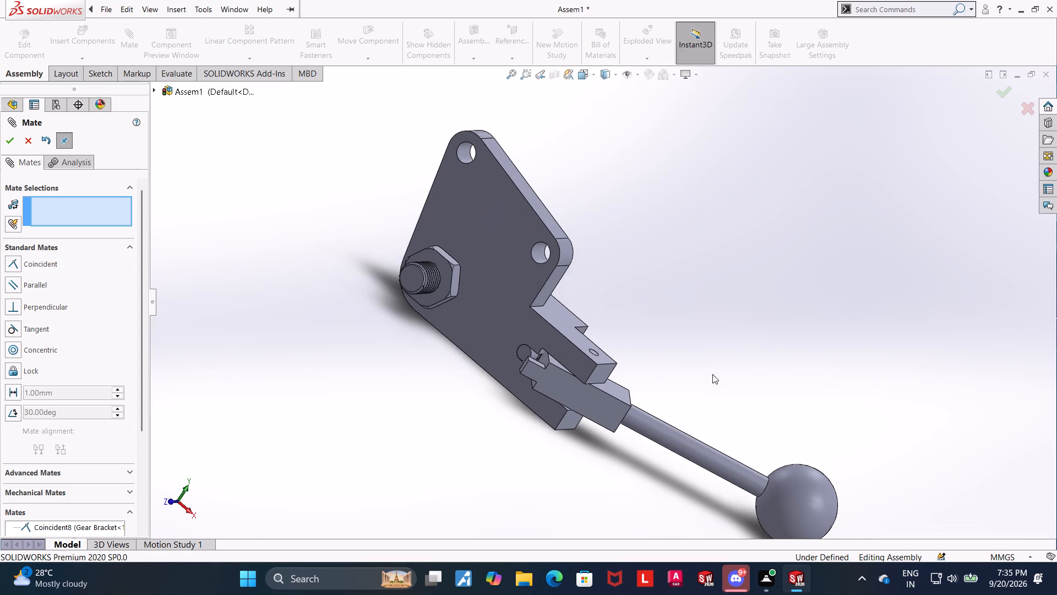
pyautogui.scroll(4, 698, 376)
pyautogui.scroll(-3, 632, 395)
pyautogui.moveTo(665, 342); pyautogui.dragTo(636, 385)
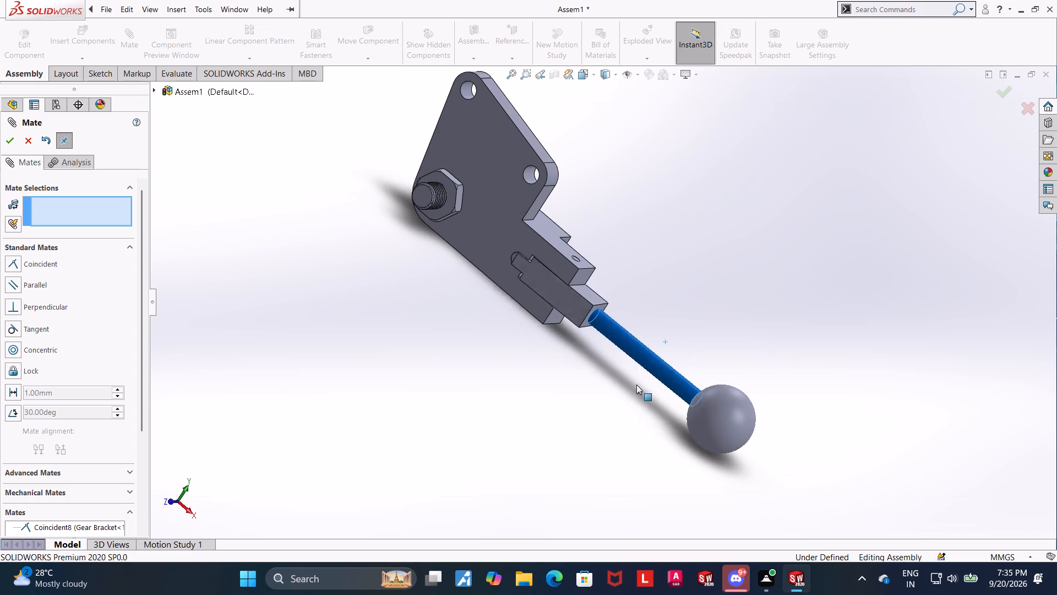
pyautogui.moveTo(636, 385); pyautogui.dragTo(698, 317)
# Try to turn the change pin beside the lever handle's forked tongue to test its free rotation.
pyautogui.scroll(-2, 476, 222)
pyautogui.scroll(-3, 631, 284)
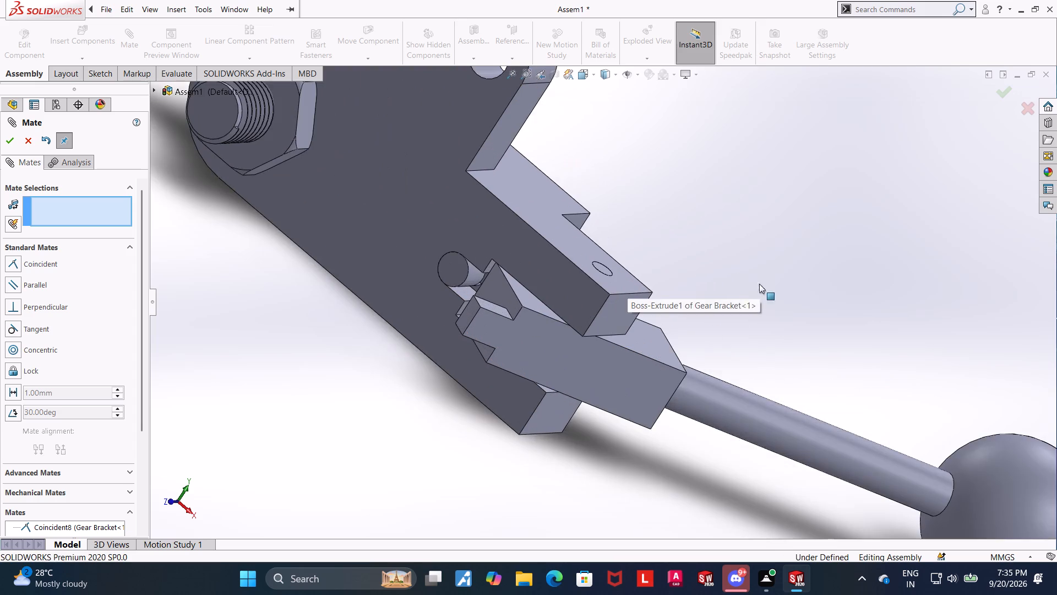
pyautogui.moveTo(761, 284); pyautogui.dragTo(794, 301, button='middle')
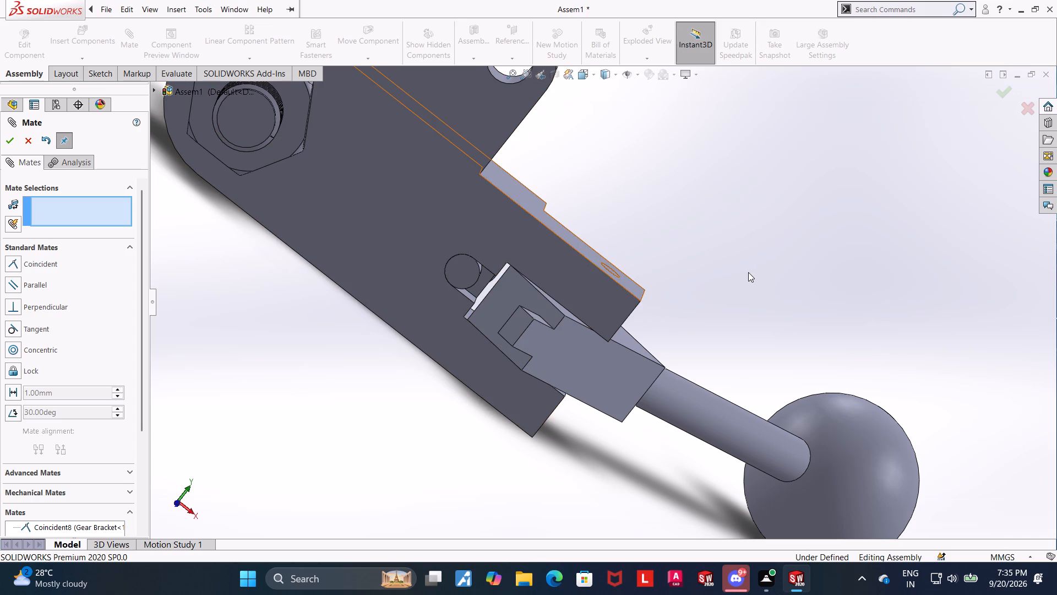
pyautogui.moveTo(521, 295); pyautogui.dragTo(506, 252, button='middle')
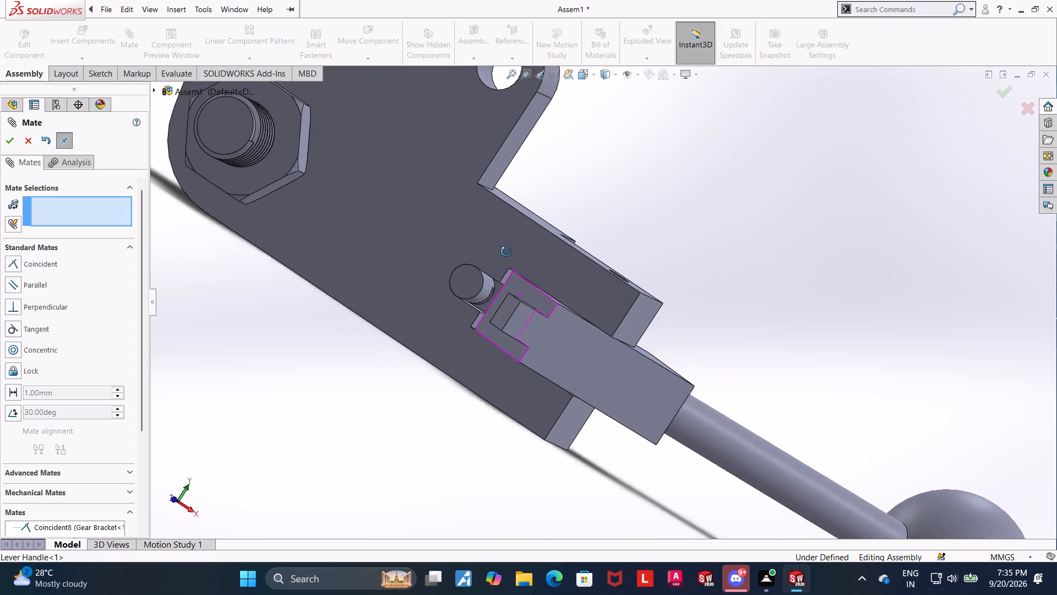
pyautogui.moveTo(506, 252); pyautogui.dragTo(503, 250, button='middle')
pyautogui.scroll(-3, 564, 269)
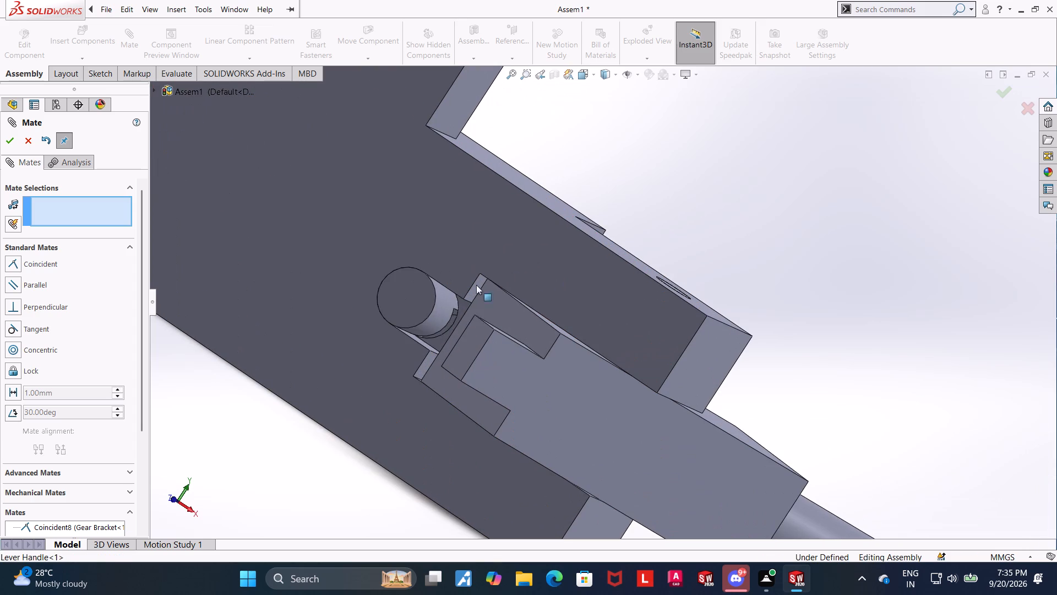
pyautogui.moveTo(439, 300); pyautogui.dragTo(428, 283)
pyautogui.moveTo(438, 311); pyautogui.dragTo(437, 286)
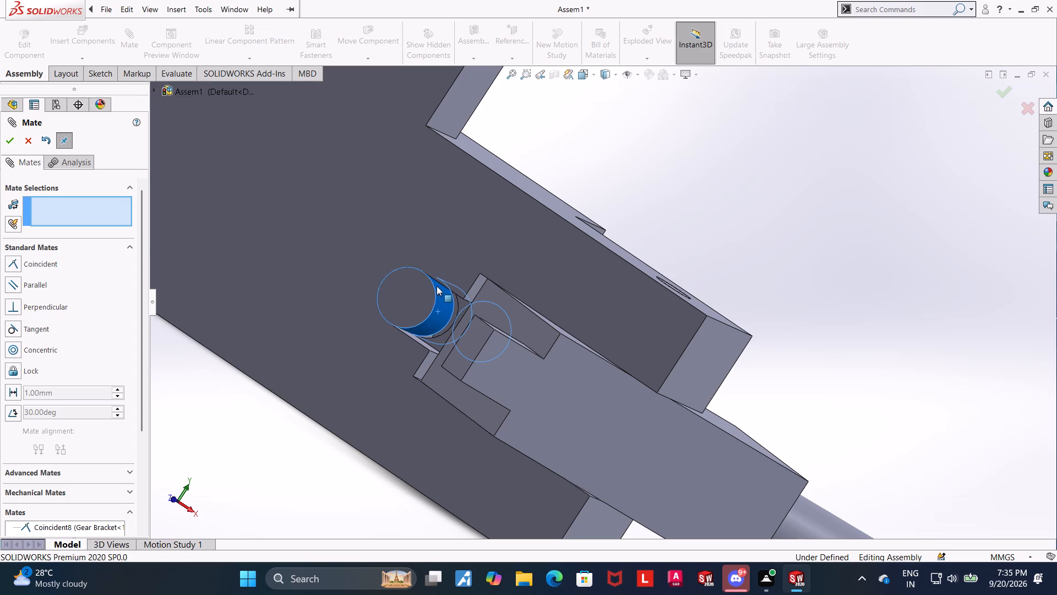
pyautogui.moveTo(437, 286); pyautogui.dragTo(437, 293)
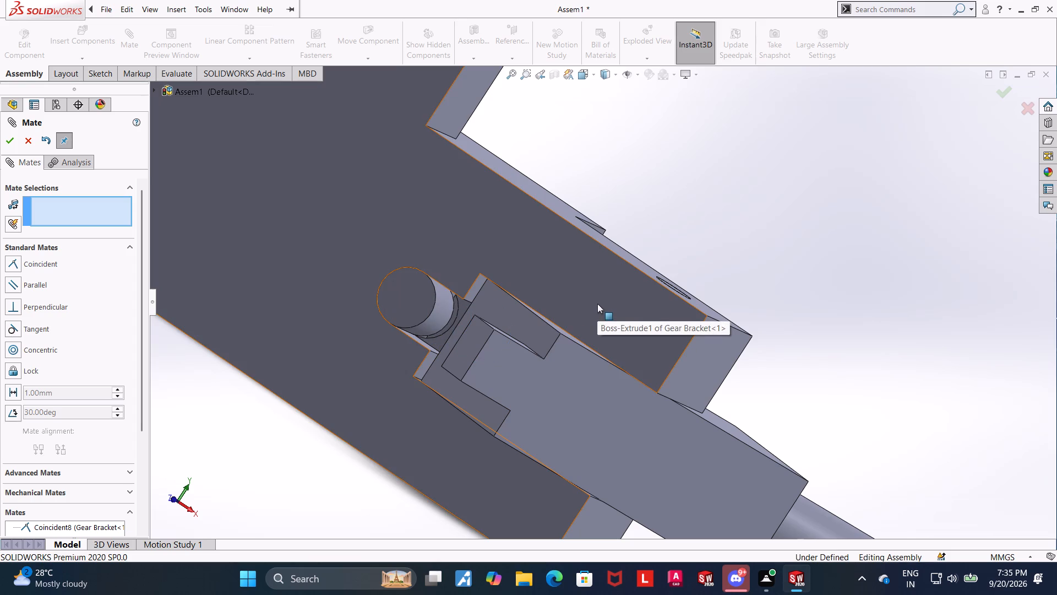
# Examine from several sides how the change pin lines up with the lever handle's forked tongue.
pyautogui.moveTo(643, 305); pyautogui.dragTo(651, 295, button='middle')
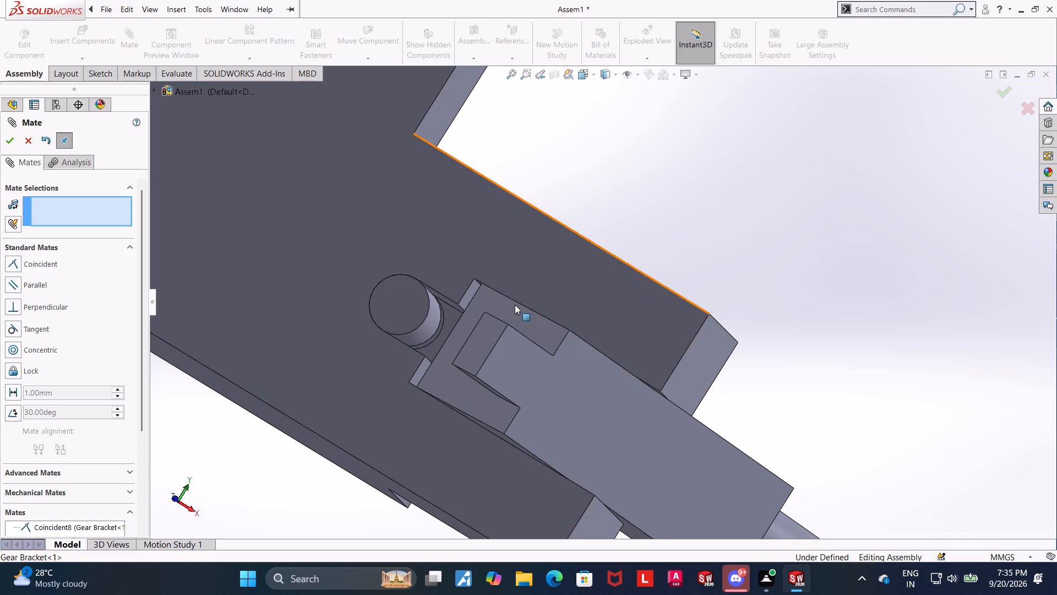
pyautogui.scroll(-3, 505, 301)
pyautogui.scroll(5, 613, 327)
pyautogui.moveTo(751, 337); pyautogui.dragTo(737, 387, button='middle')
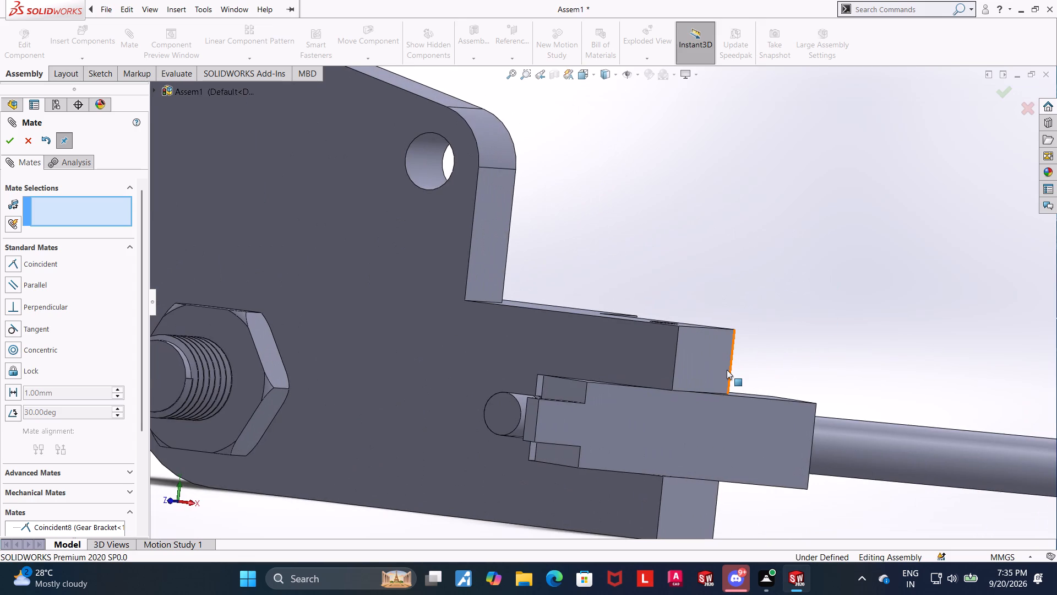
pyautogui.scroll(-2, 691, 375)
pyautogui.scroll(3, 705, 376)
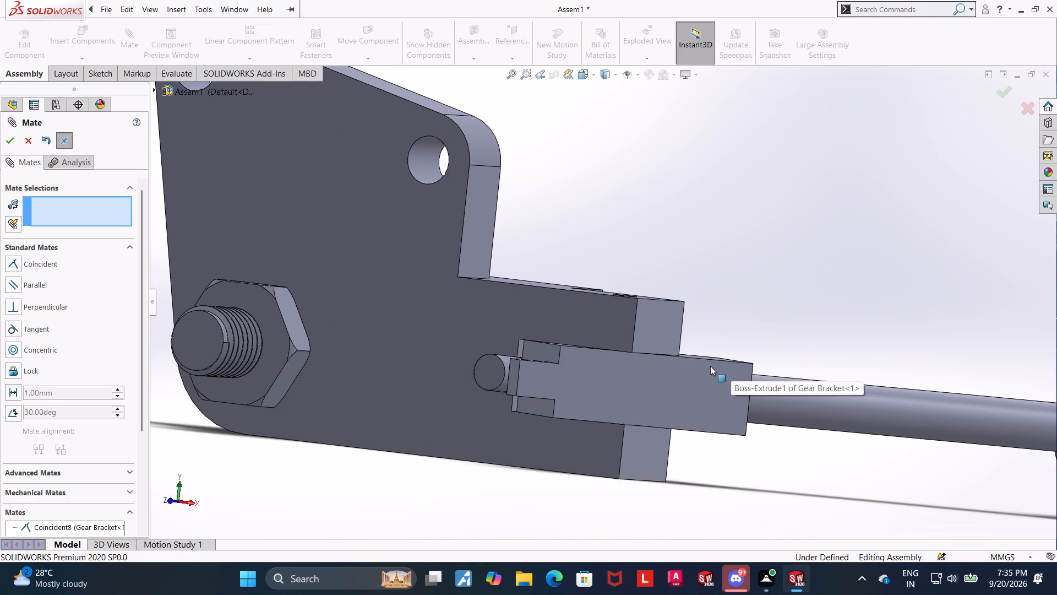
pyautogui.moveTo(759, 336); pyautogui.dragTo(742, 344, button='middle')
pyautogui.moveTo(749, 344); pyautogui.dragTo(788, 348, button='middle')
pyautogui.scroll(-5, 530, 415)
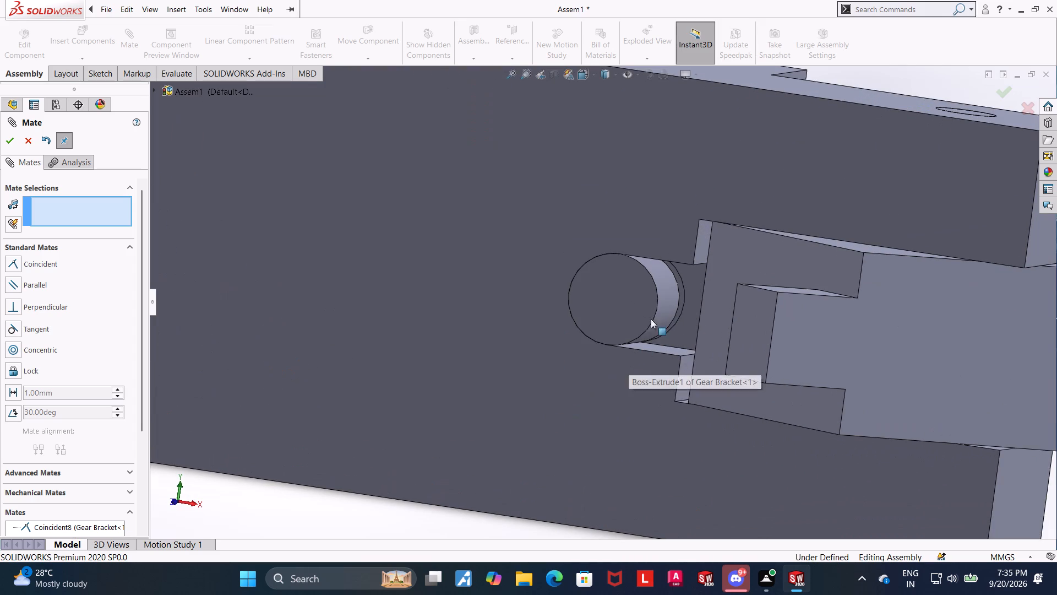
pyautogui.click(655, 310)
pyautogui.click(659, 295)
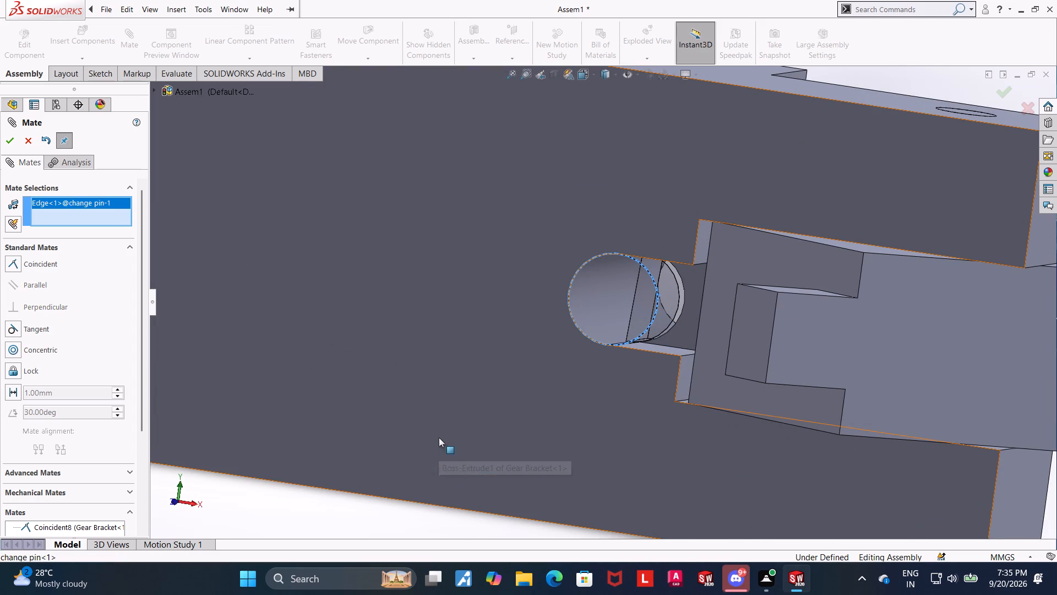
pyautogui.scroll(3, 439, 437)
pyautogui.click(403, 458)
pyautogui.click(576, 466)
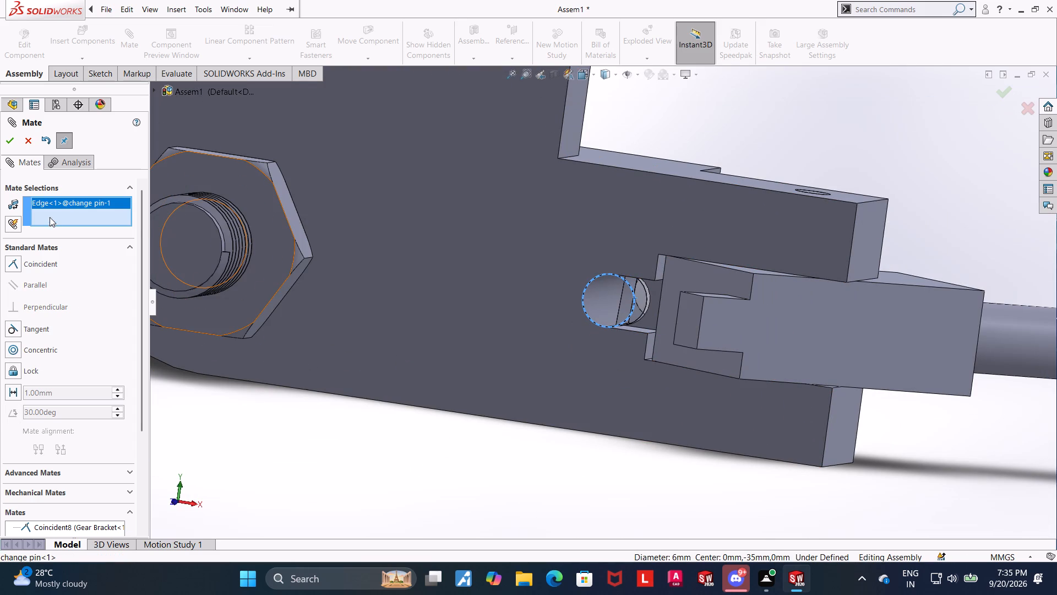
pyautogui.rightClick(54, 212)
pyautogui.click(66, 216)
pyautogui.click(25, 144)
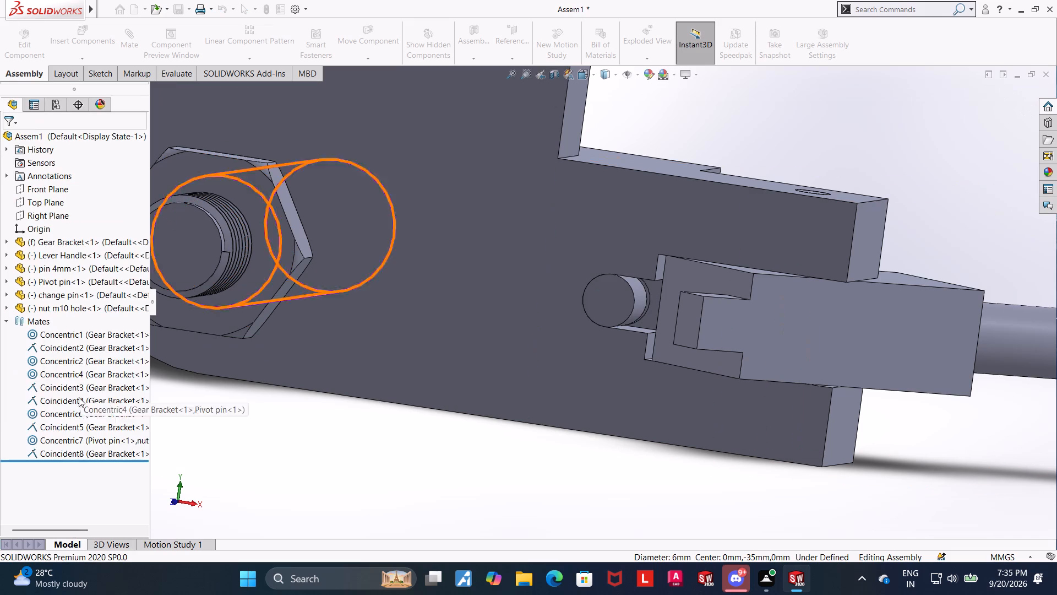
# Lock the rotation of the change pin in its concentric mate with the Gear Bracket.
pyautogui.click(58, 415)
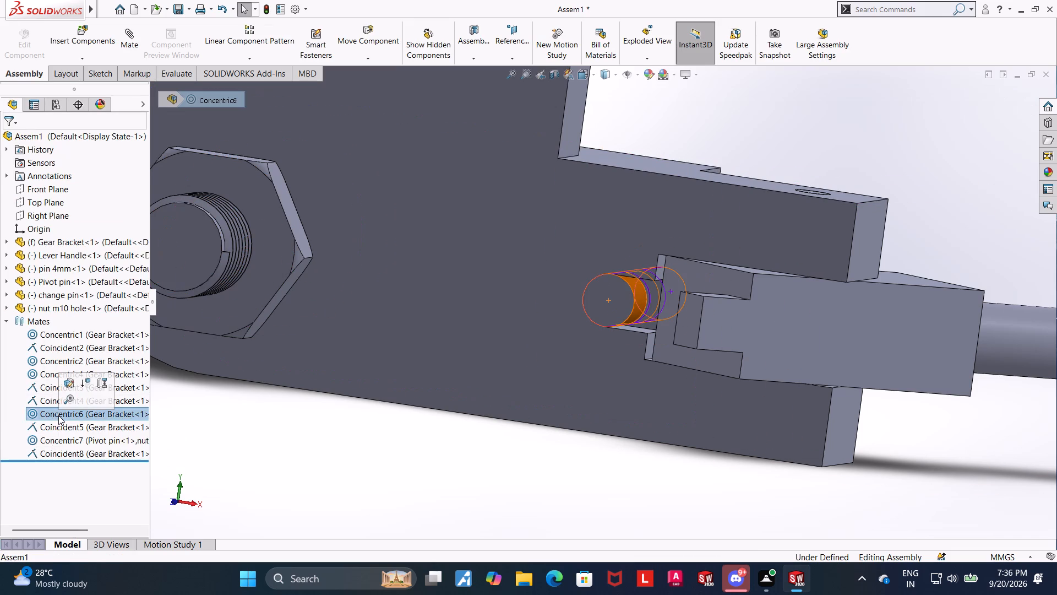
pyautogui.rightClick(58, 415)
pyautogui.click(72, 324)
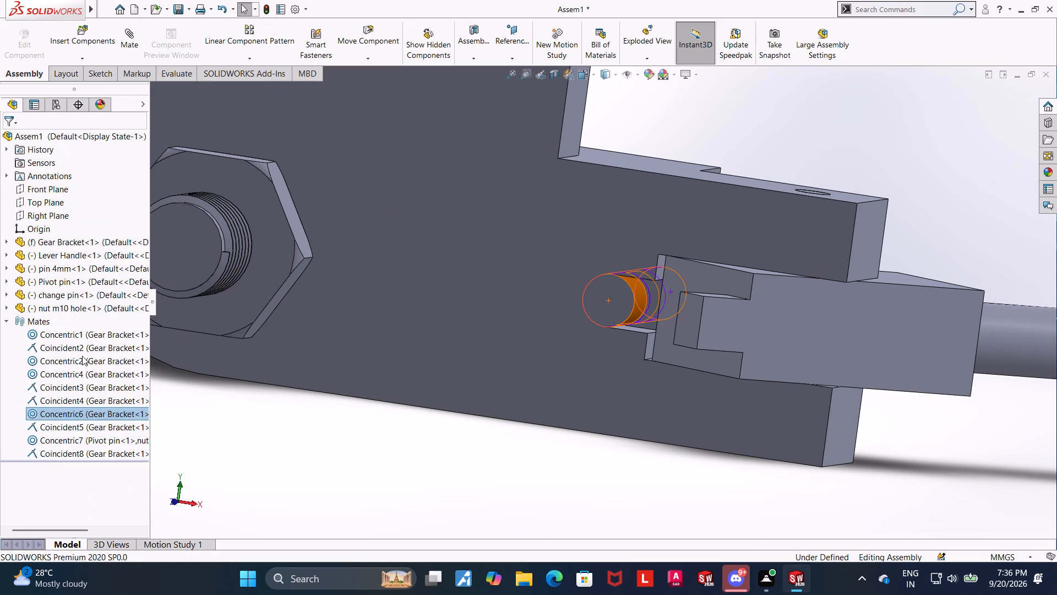
pyautogui.click(28, 367)
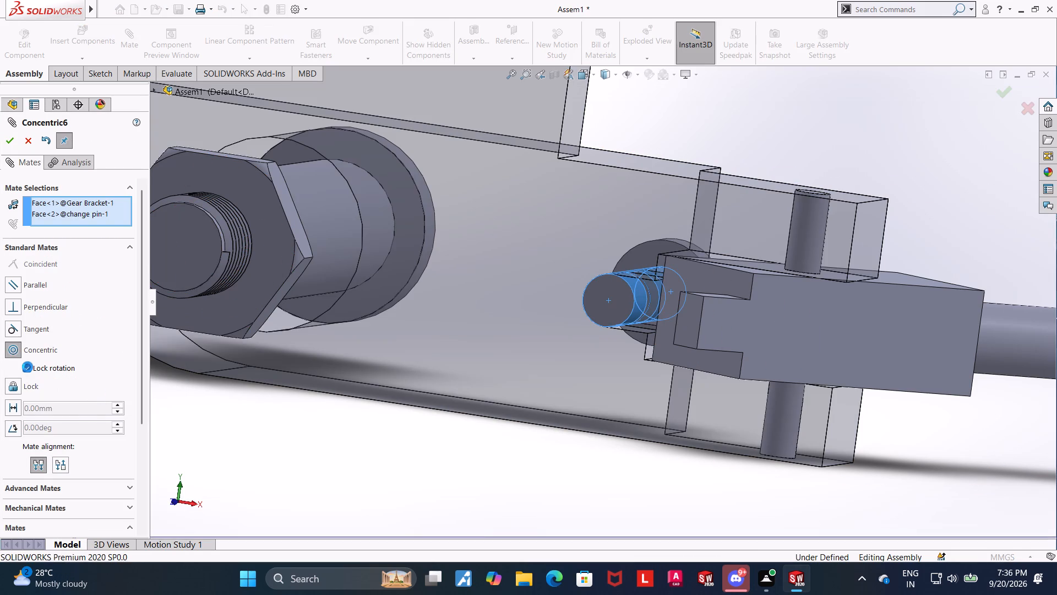
pyautogui.click(13, 136)
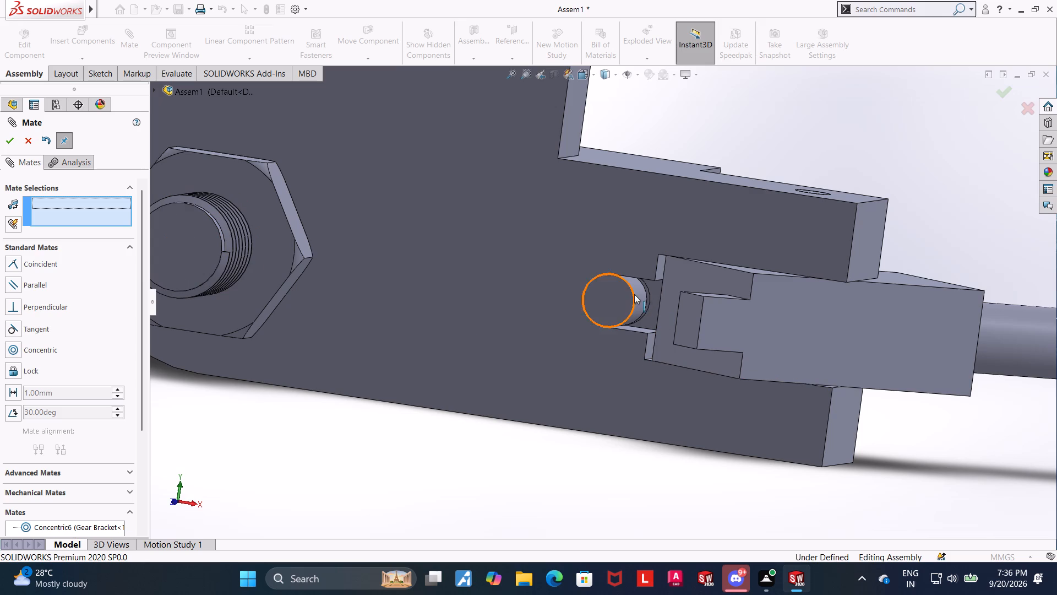
# Try turning the change pin to test the rotation lock, and examine its seating in the bracket from several sides.
pyautogui.moveTo(634, 294); pyautogui.dragTo(634, 309)
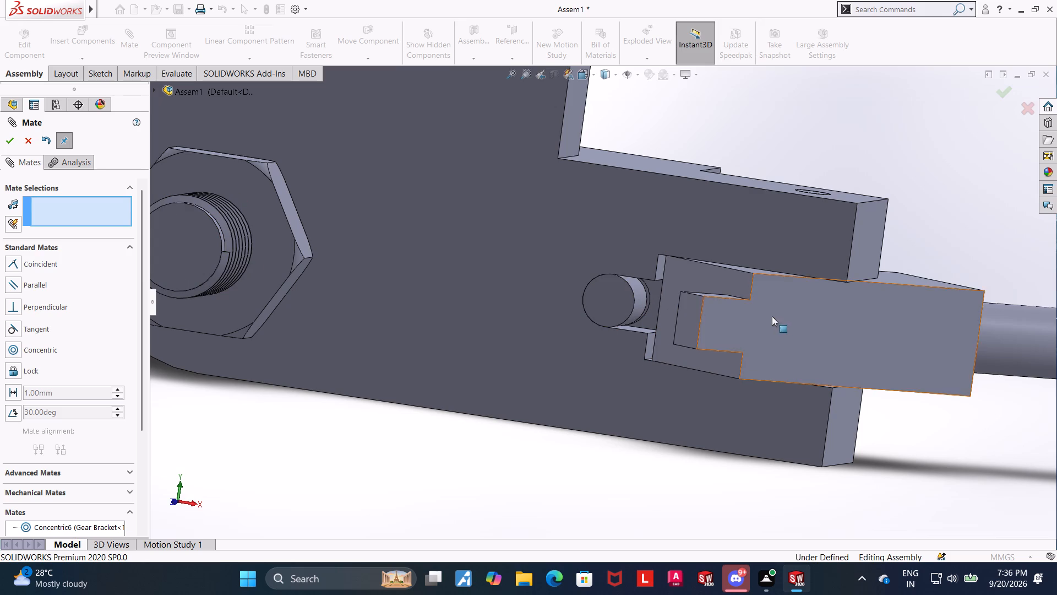
pyautogui.scroll(-4, 686, 305)
pyautogui.scroll(6, 669, 315)
pyautogui.moveTo(674, 326); pyautogui.dragTo(633, 381, button='middle')
pyautogui.scroll(-4, 777, 192)
pyautogui.moveTo(804, 212); pyautogui.dragTo(786, 242, button='middle')
pyautogui.scroll(6, 786, 242)
pyautogui.scroll(-4, 784, 231)
pyautogui.moveTo(688, 290); pyautogui.dragTo(682, 299, button='middle')
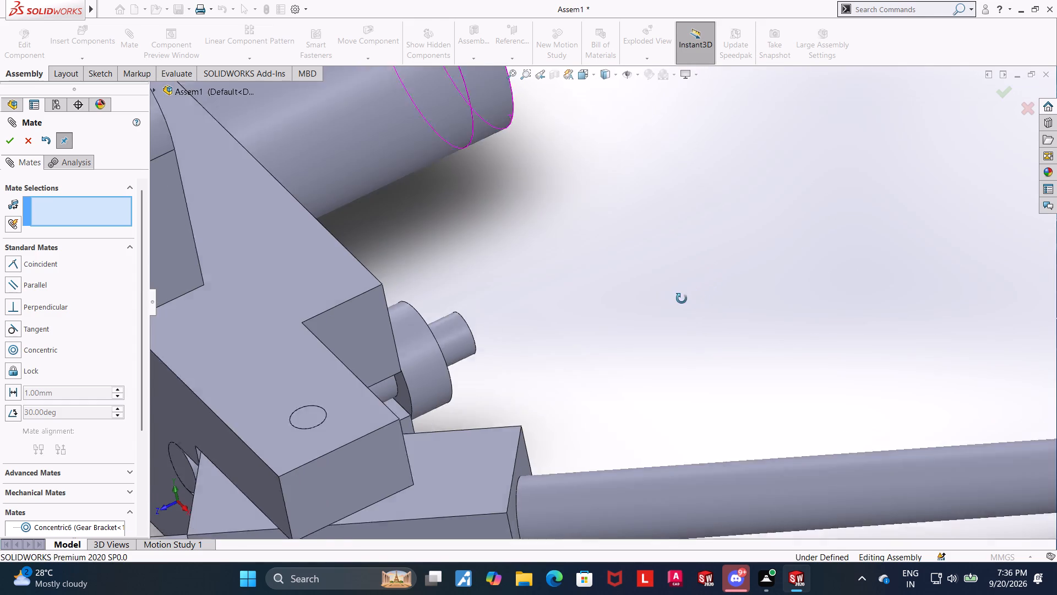
pyautogui.moveTo(682, 299); pyautogui.dragTo(679, 302, button='middle')
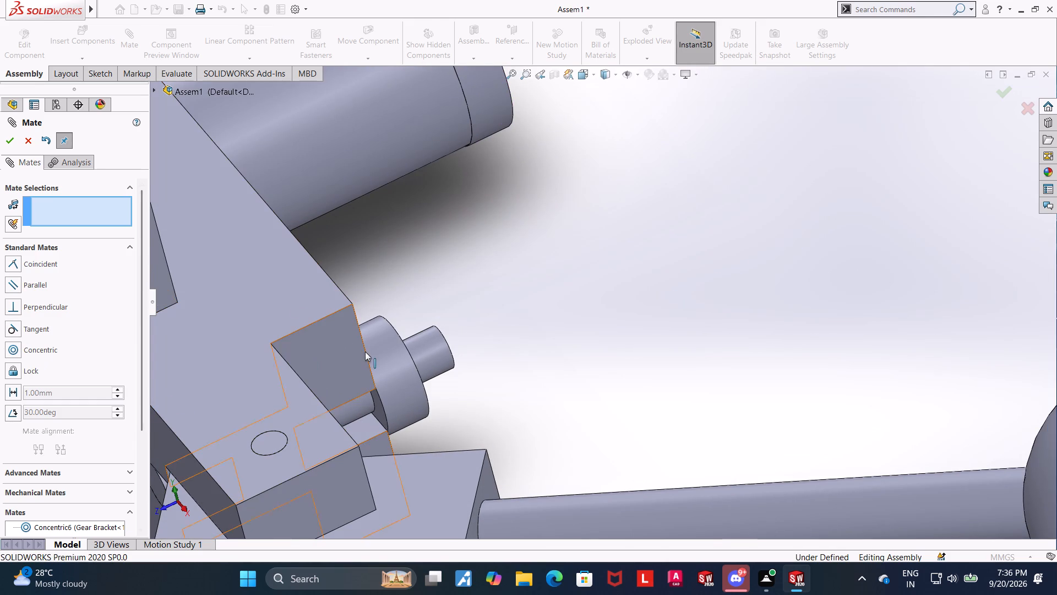
pyautogui.click(22, 136)
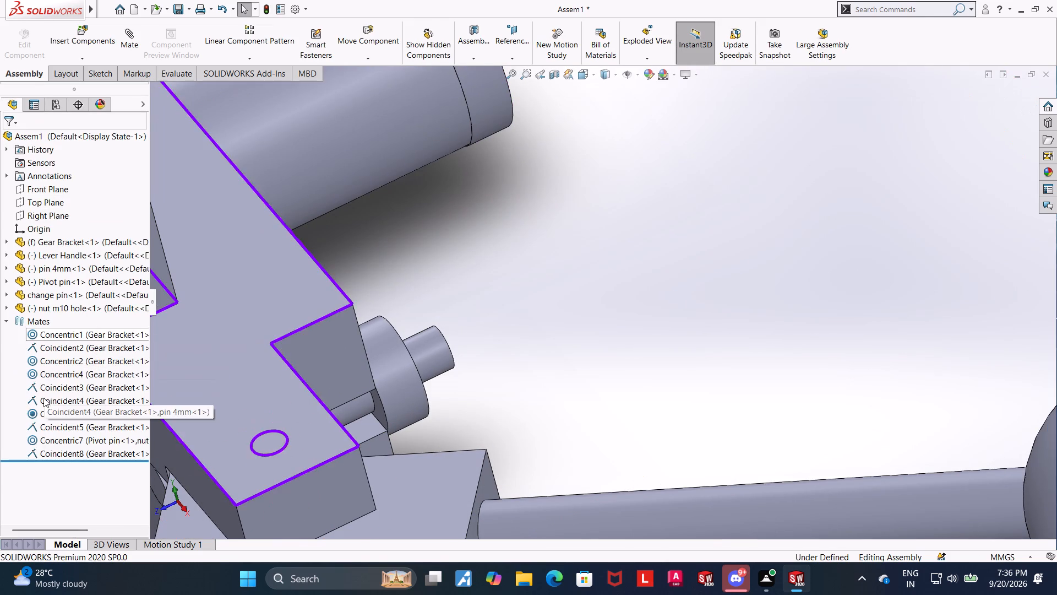
# Delete the Coincident5 mate between the Gear Bracket and the change pin.
pyautogui.rightClick(52, 426)
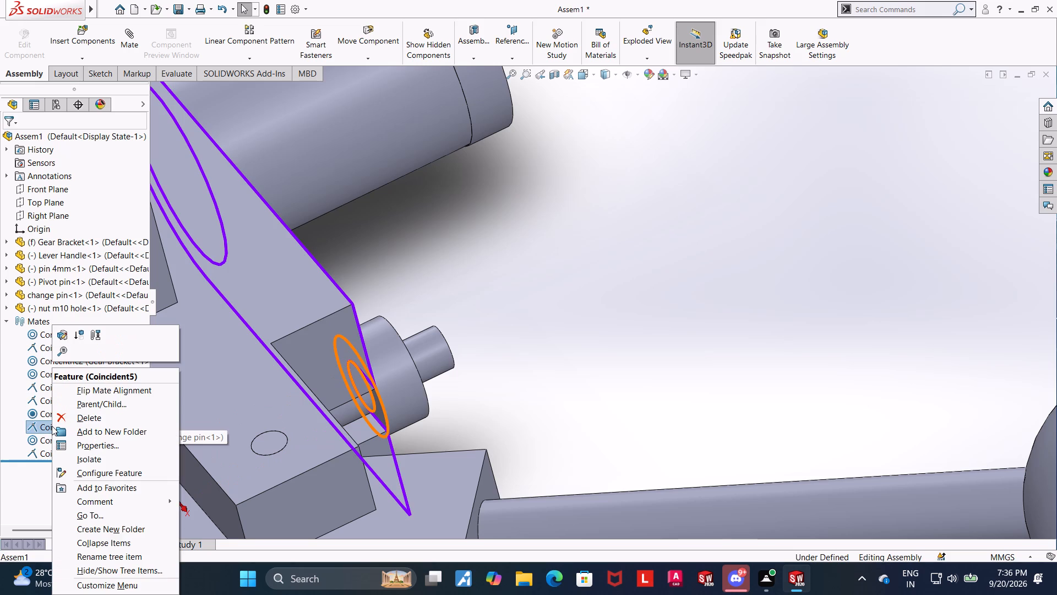
pyautogui.click(68, 418)
pyautogui.click(607, 216)
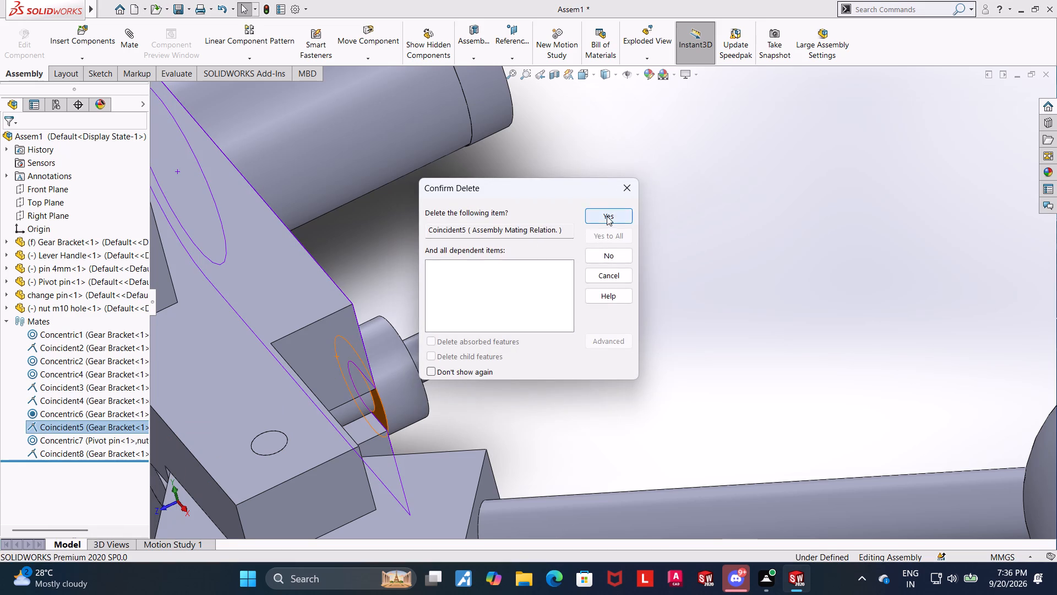
# Slide the change pin along its Gear Bracket hole to test its axial movement beside the lever handle.
pyautogui.scroll(3, 568, 261)
pyautogui.scroll(2, 491, 320)
pyautogui.moveTo(525, 332); pyautogui.dragTo(509, 343)
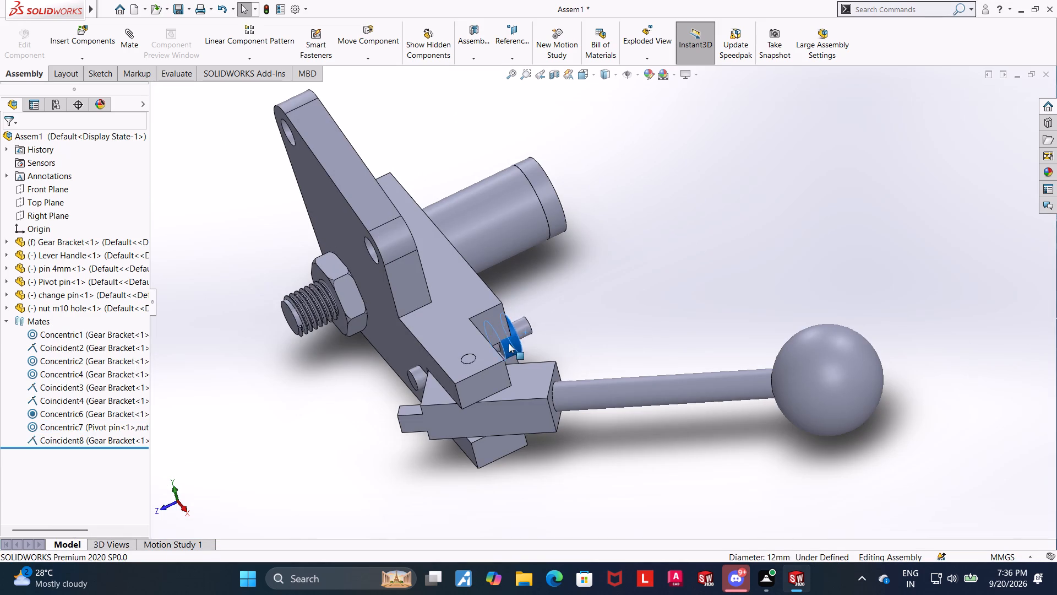
pyautogui.moveTo(509, 343); pyautogui.dragTo(506, 345)
pyautogui.scroll(4, 544, 324)
pyautogui.scroll(-6, 553, 311)
pyautogui.moveTo(661, 322); pyautogui.dragTo(626, 344, button='middle')
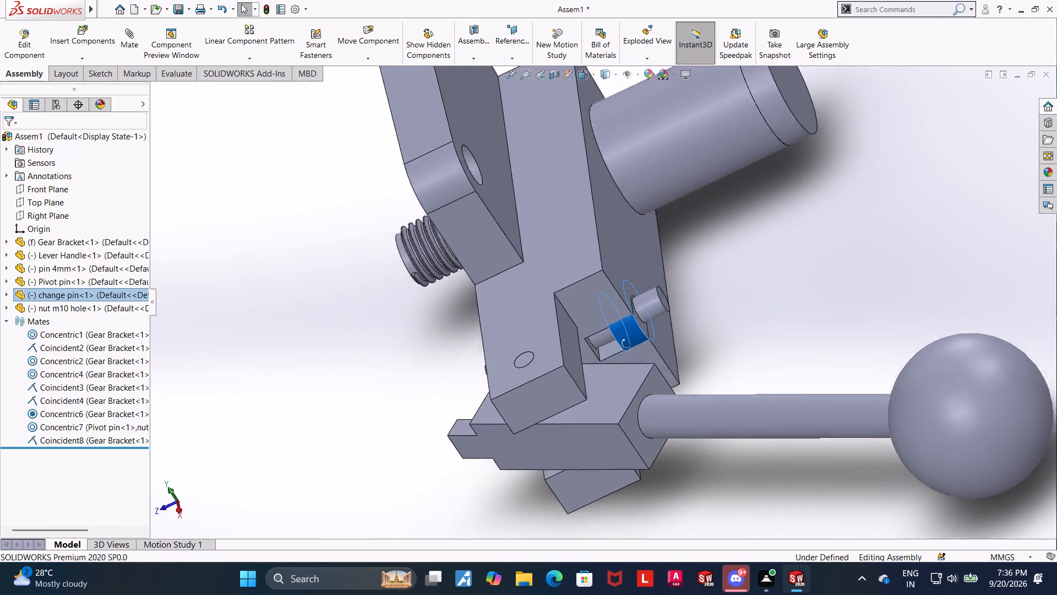
pyautogui.moveTo(626, 344); pyautogui.dragTo(617, 363, button='middle')
pyautogui.scroll(-4, 738, 269)
pyautogui.click(709, 313)
pyautogui.moveTo(513, 356); pyautogui.dragTo(570, 330)
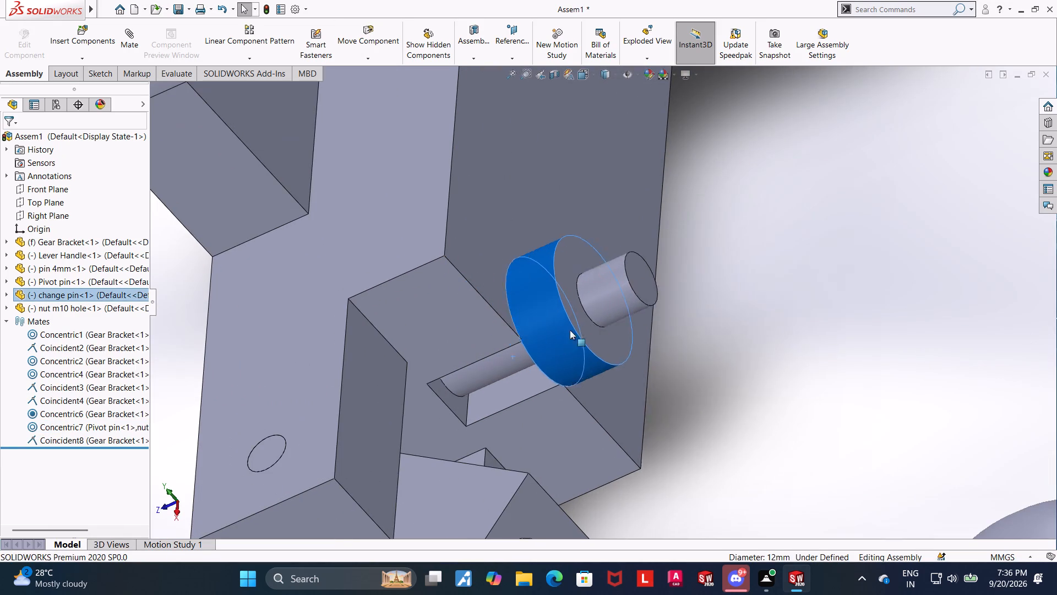
pyautogui.moveTo(570, 330); pyautogui.dragTo(568, 311)
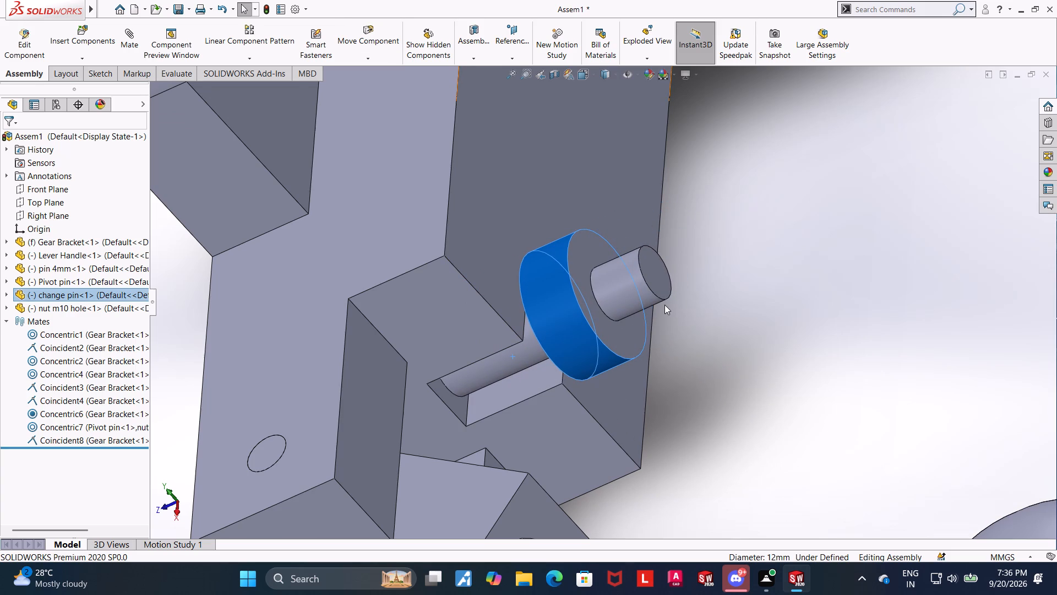
pyautogui.scroll(4, 667, 305)
pyautogui.click(727, 312)
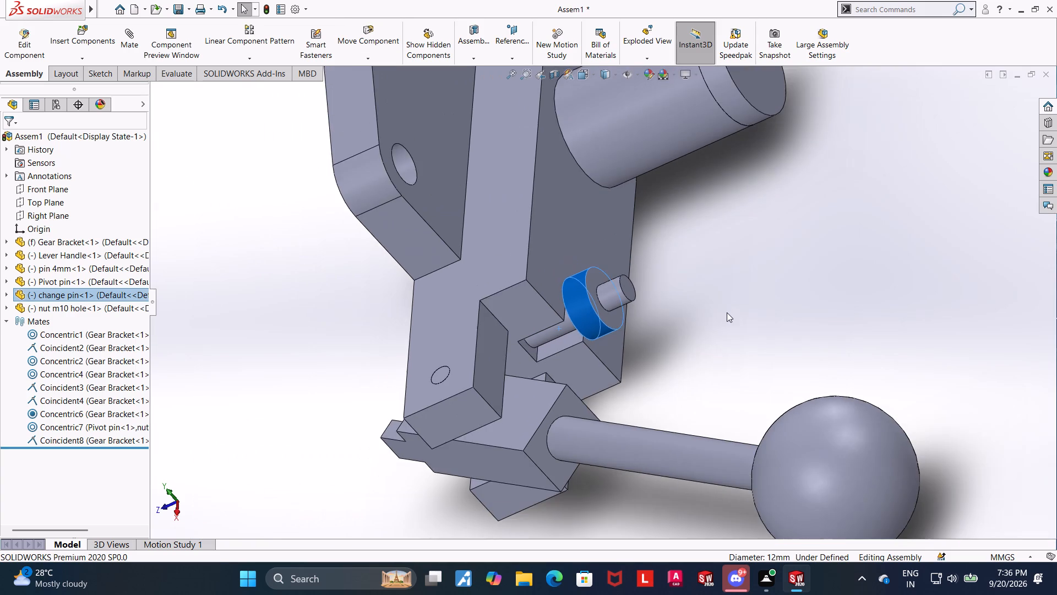
pyautogui.moveTo(726, 313); pyautogui.dragTo(785, 282, button='middle')
pyautogui.moveTo(776, 264); pyautogui.dragTo(760, 269)
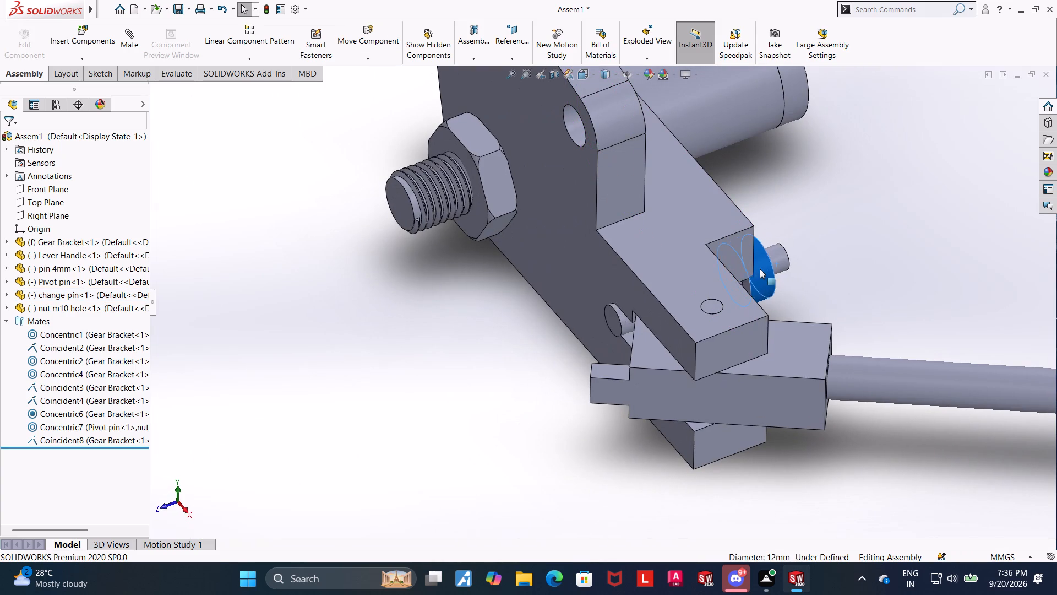
pyautogui.moveTo(760, 269); pyautogui.dragTo(772, 273)
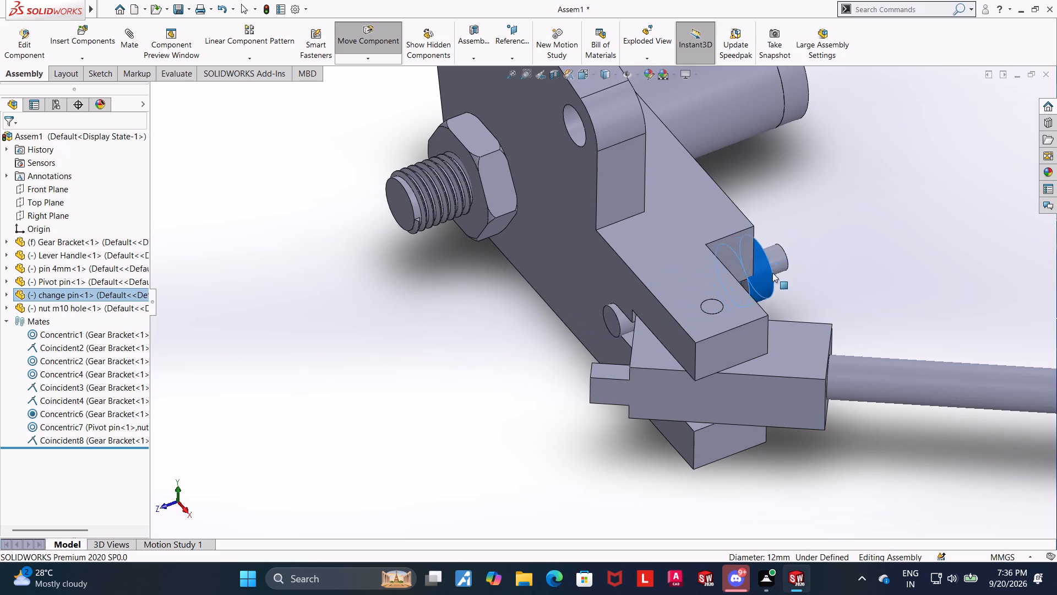
pyautogui.moveTo(772, 273); pyautogui.dragTo(772, 272)
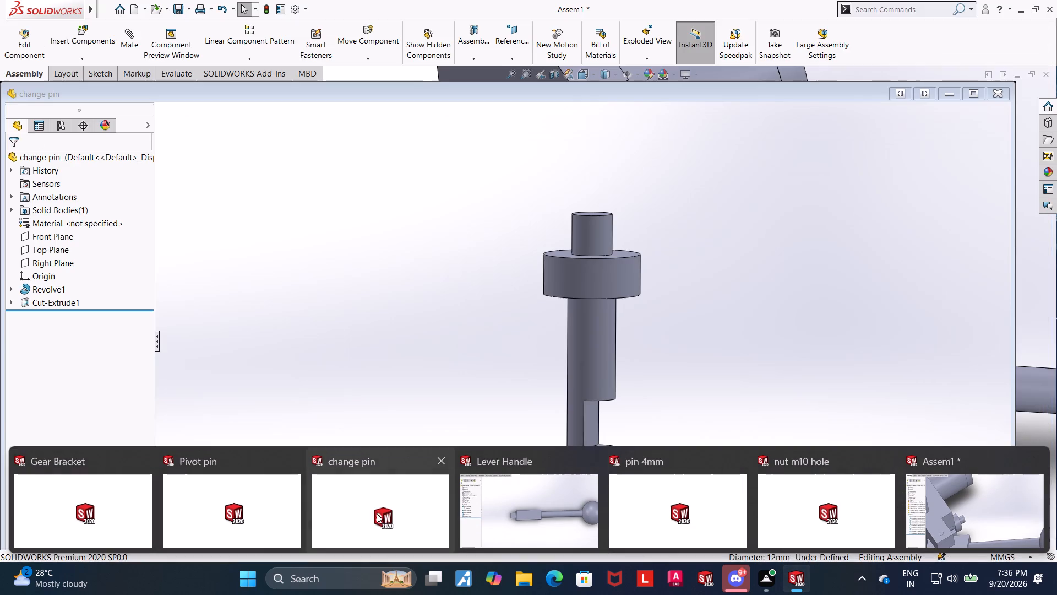
# Switch to the change pin part and examine the dimensions of its collar and narrow end stub.
pyautogui.click(377, 513)
pyautogui.click(664, 251)
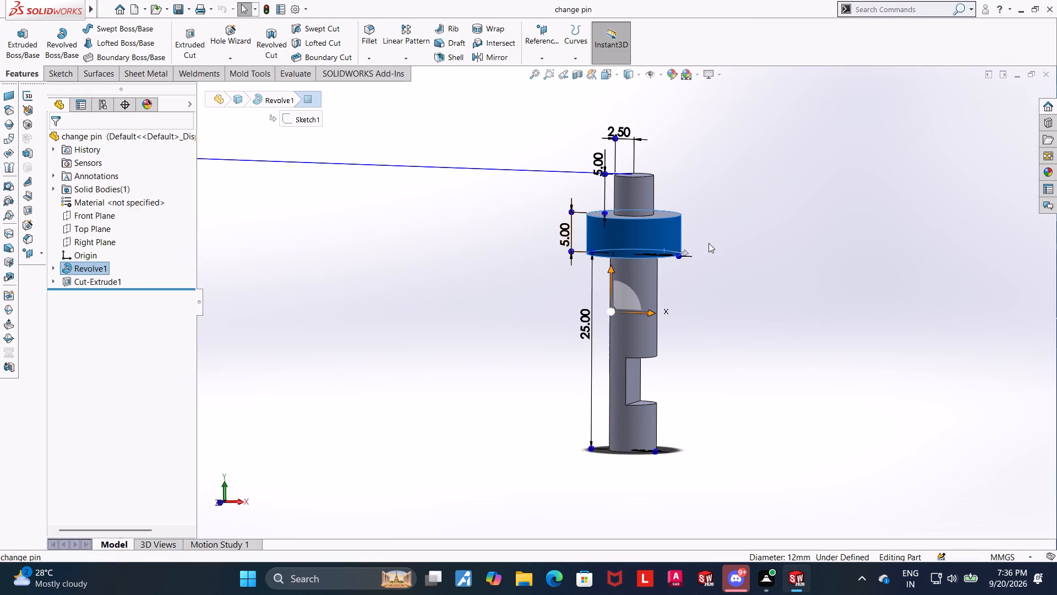
pyautogui.moveTo(712, 243); pyautogui.dragTo(740, 232, button='middle')
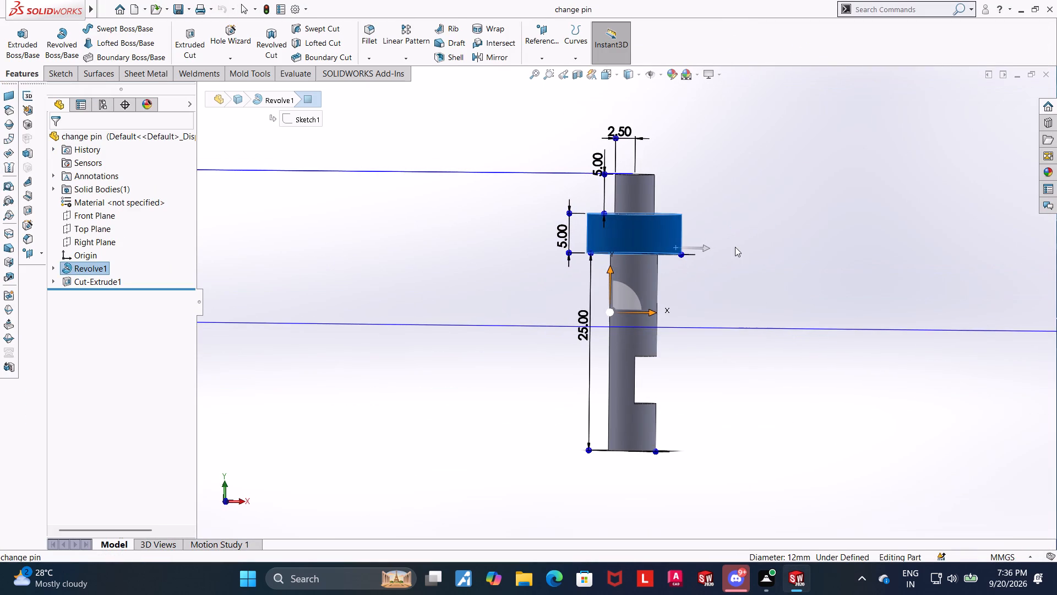
pyautogui.scroll(3, 735, 247)
pyautogui.click(733, 252)
pyautogui.scroll(-4, 670, 250)
pyautogui.click(592, 276)
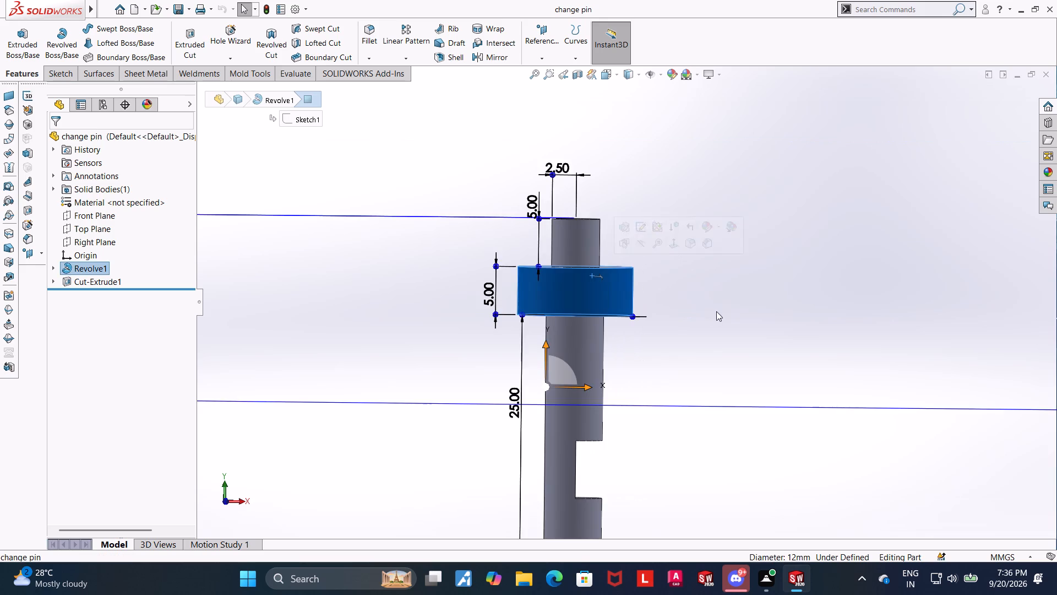
pyautogui.moveTo(705, 312); pyautogui.dragTo(706, 304, button='middle')
pyautogui.scroll(1, 690, 311)
pyautogui.scroll(-1, 707, 294)
pyautogui.scroll(2, 581, 252)
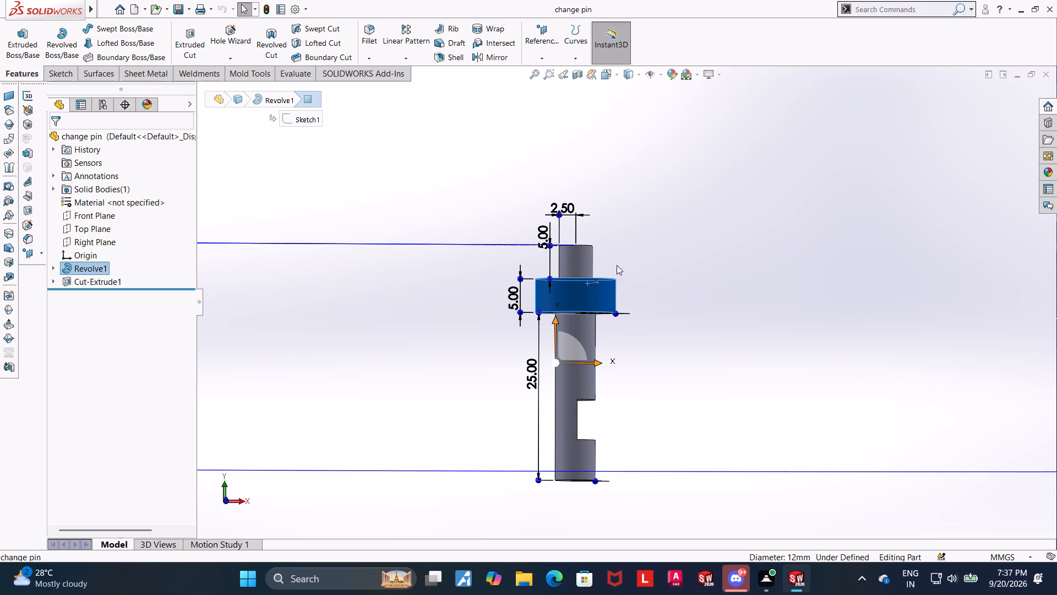
pyautogui.click(680, 256)
pyautogui.click(565, 273)
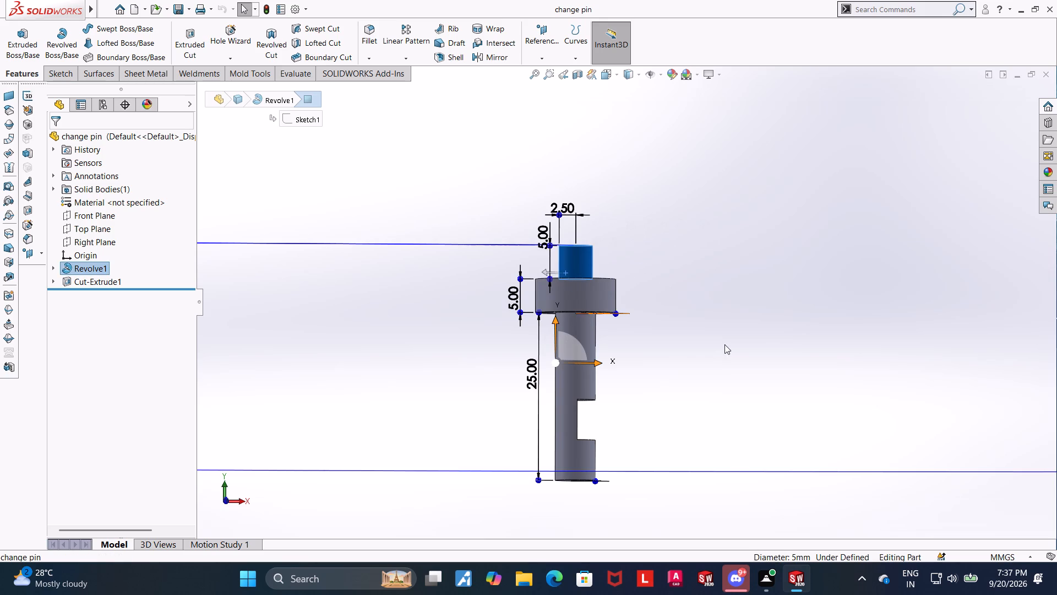
pyautogui.click(724, 344)
# Open Sketch1 of the change pin's Revolve1 to review its profile dimensions, and exit the sketch.
pyautogui.click(52, 266)
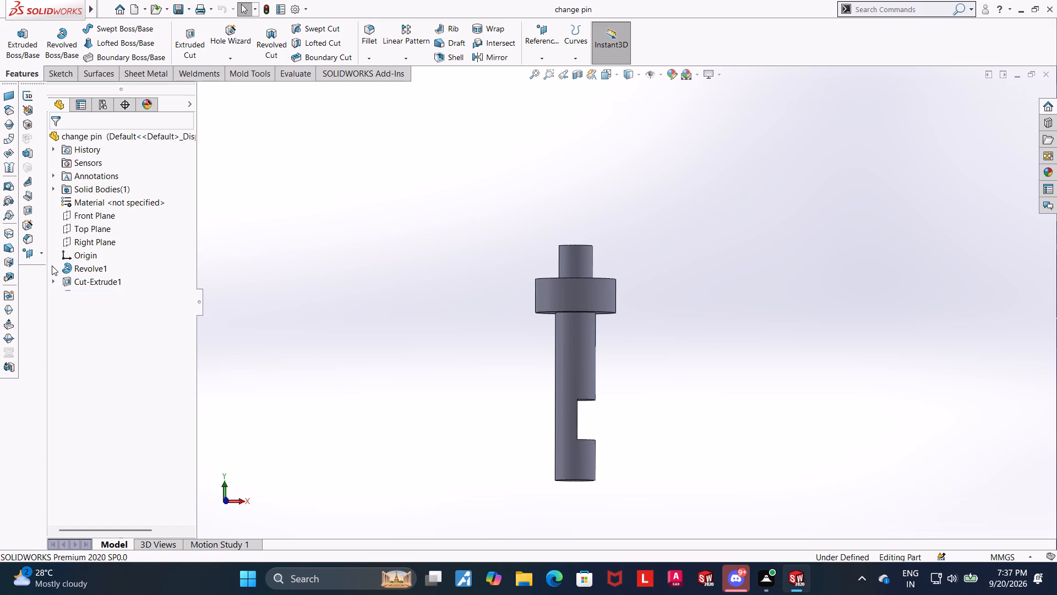
pyautogui.click(88, 286)
pyautogui.click(100, 252)
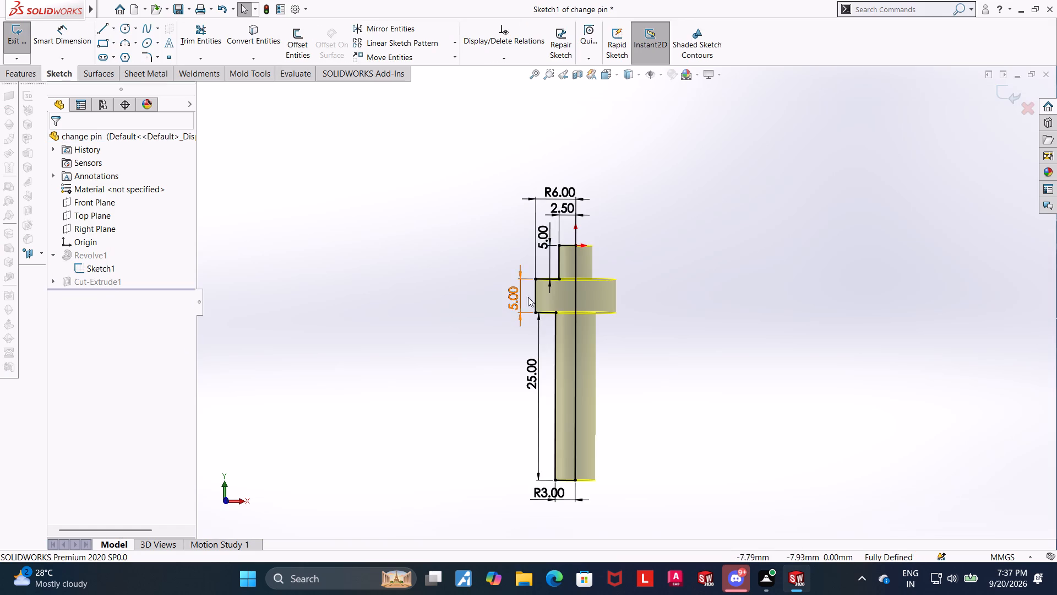
pyautogui.scroll(-3, 542, 293)
pyautogui.scroll(-1, 599, 204)
pyautogui.scroll(2, 624, 240)
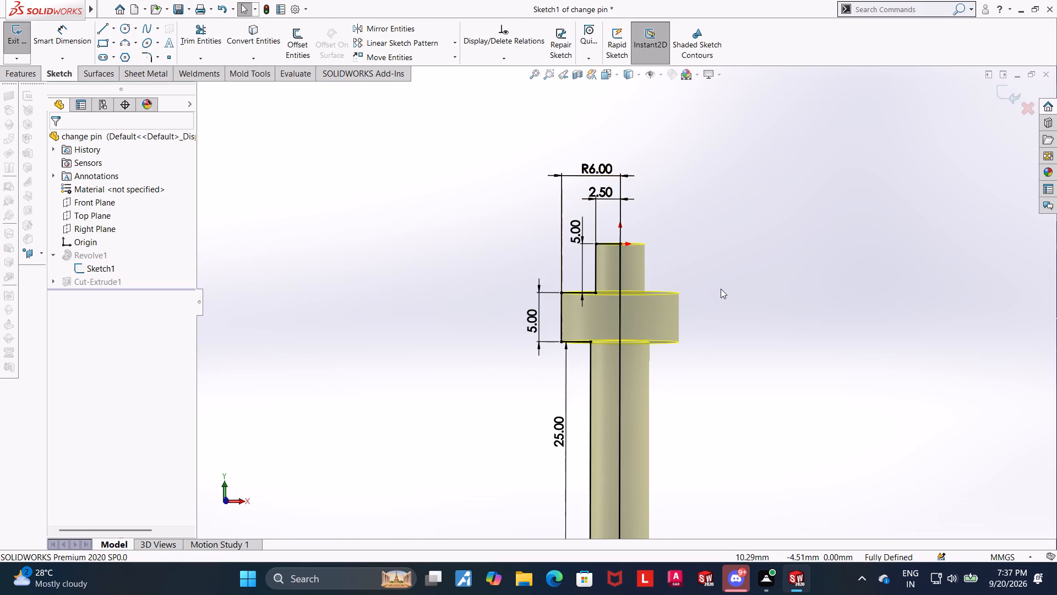
pyautogui.click(1009, 90)
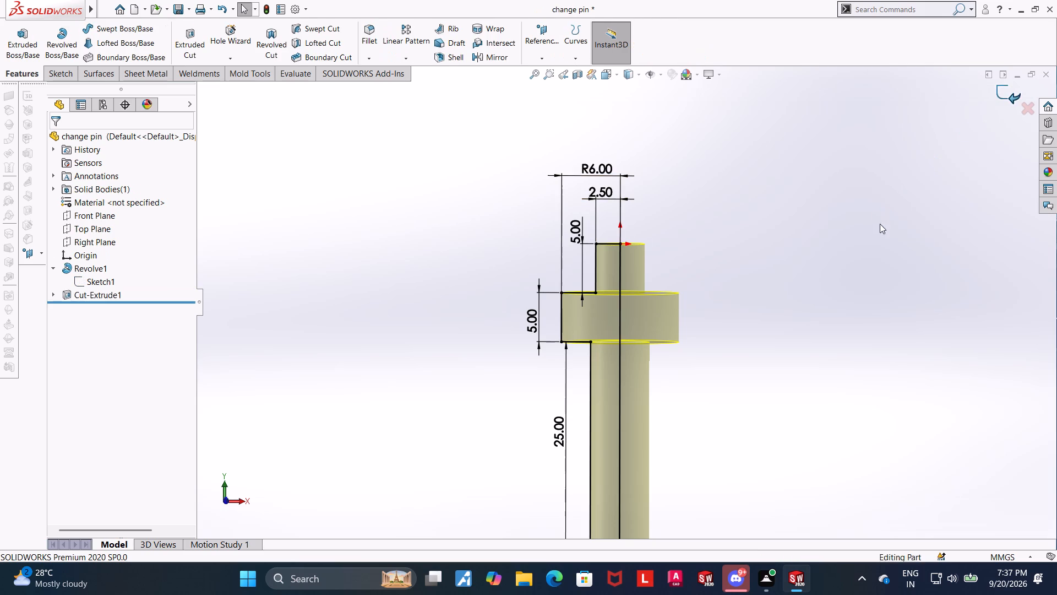
# Select the cylindrical face of the change pin's narrow end stub to inspect its dimensions.
pyautogui.scroll(3, 879, 224)
pyautogui.click(784, 273)
pyautogui.click(607, 269)
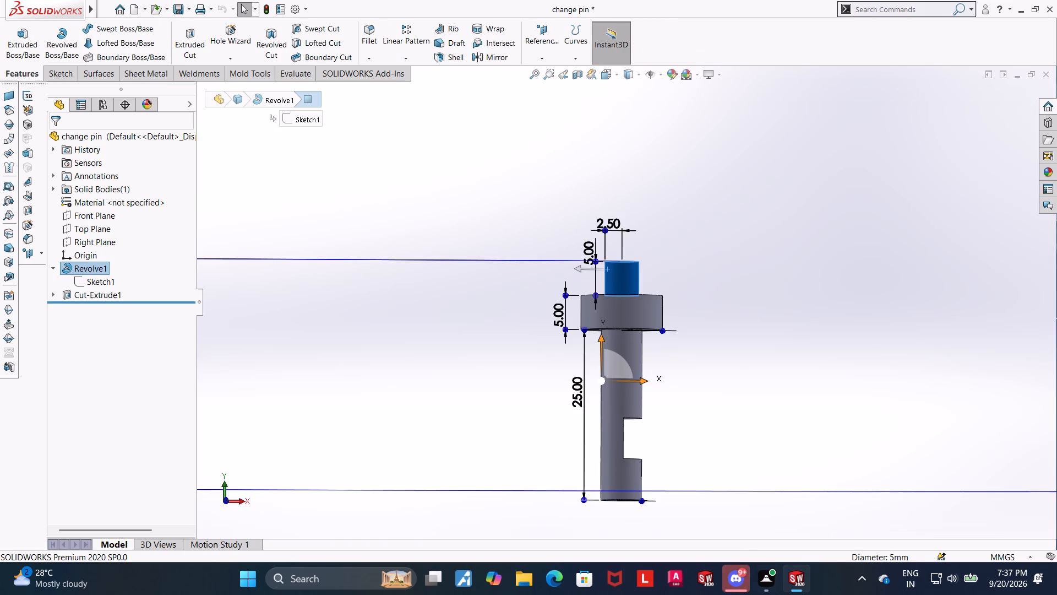
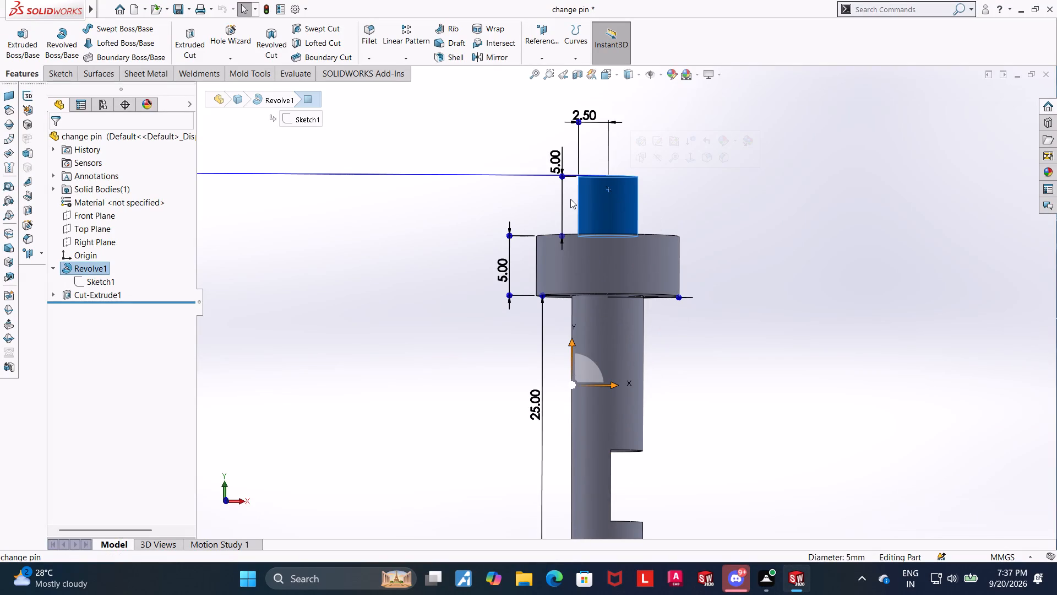
# Examine the dimensions of the change pin's revolve sketch.
pyautogui.moveTo(765, 238); pyautogui.dragTo(758, 246, button='middle')
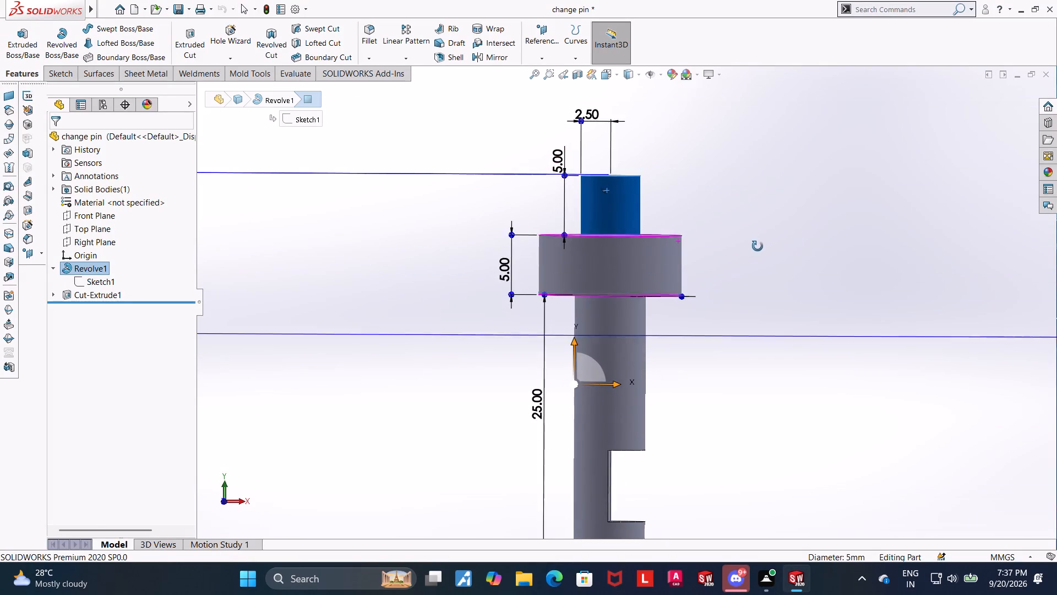
pyautogui.moveTo(758, 246); pyautogui.dragTo(773, 233, button='middle')
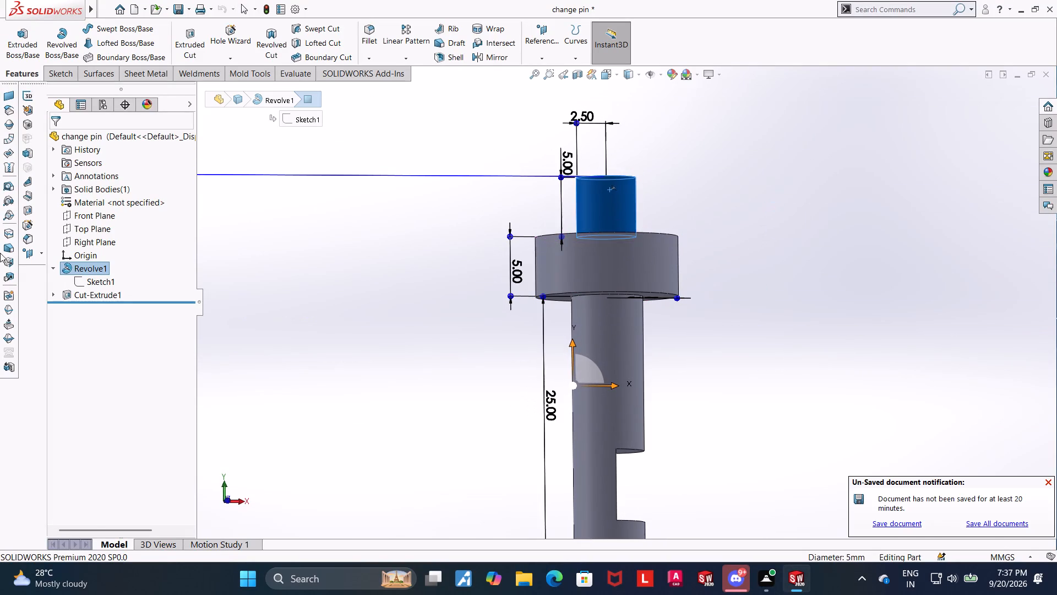
pyautogui.click(95, 283)
pyautogui.scroll(4, 236, 287)
pyautogui.moveTo(686, 287); pyautogui.dragTo(683, 312, button='middle')
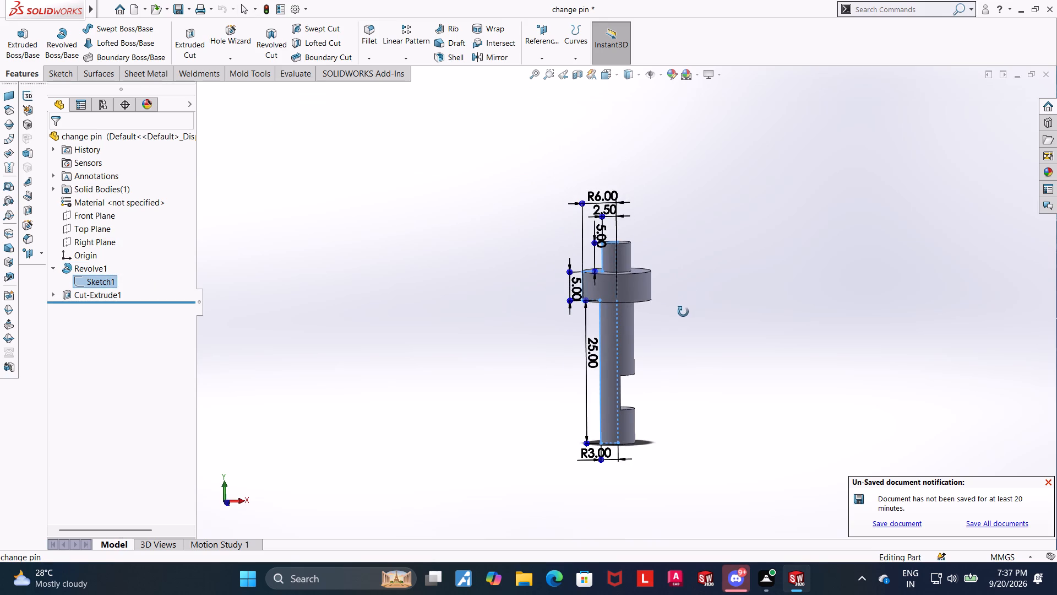
pyautogui.moveTo(683, 312); pyautogui.dragTo(673, 300, button='middle')
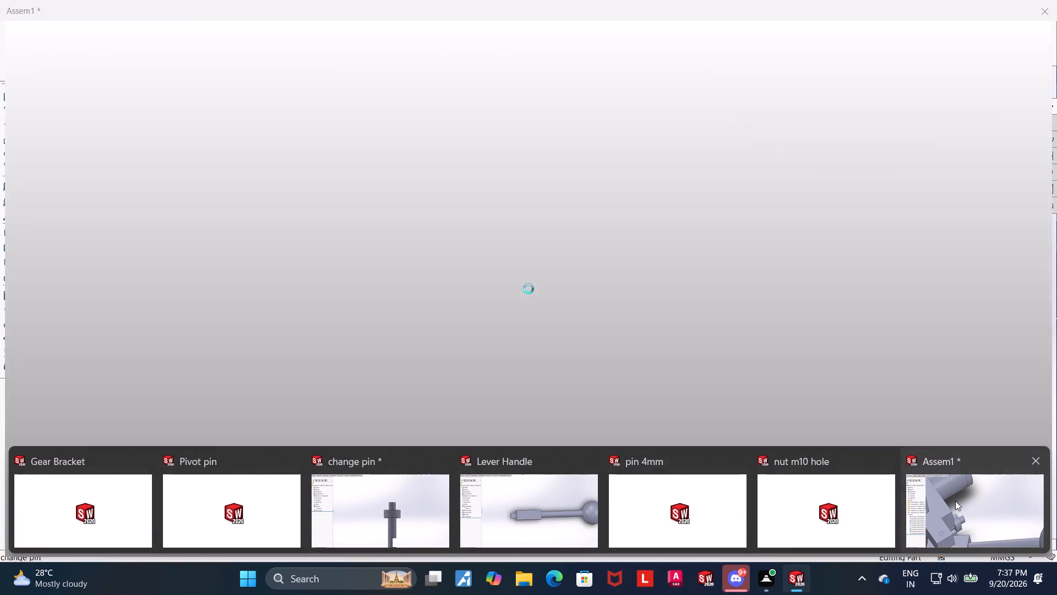
# Switch to the Assem1 assembly and rebuild it with the changed models.
pyautogui.click(955, 501)
pyautogui.scroll(3, 863, 282)
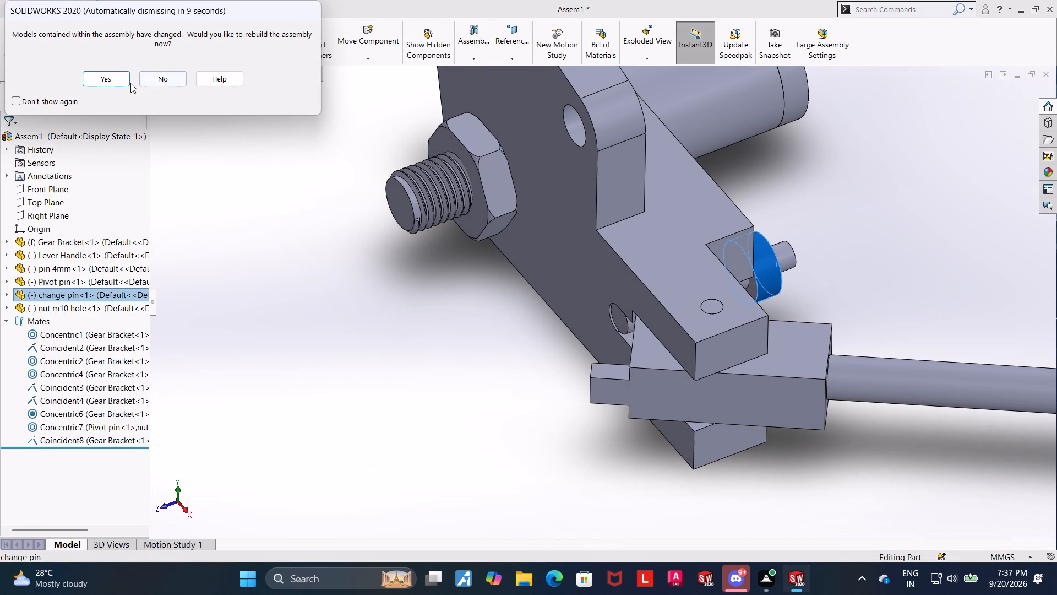
pyautogui.click(118, 75)
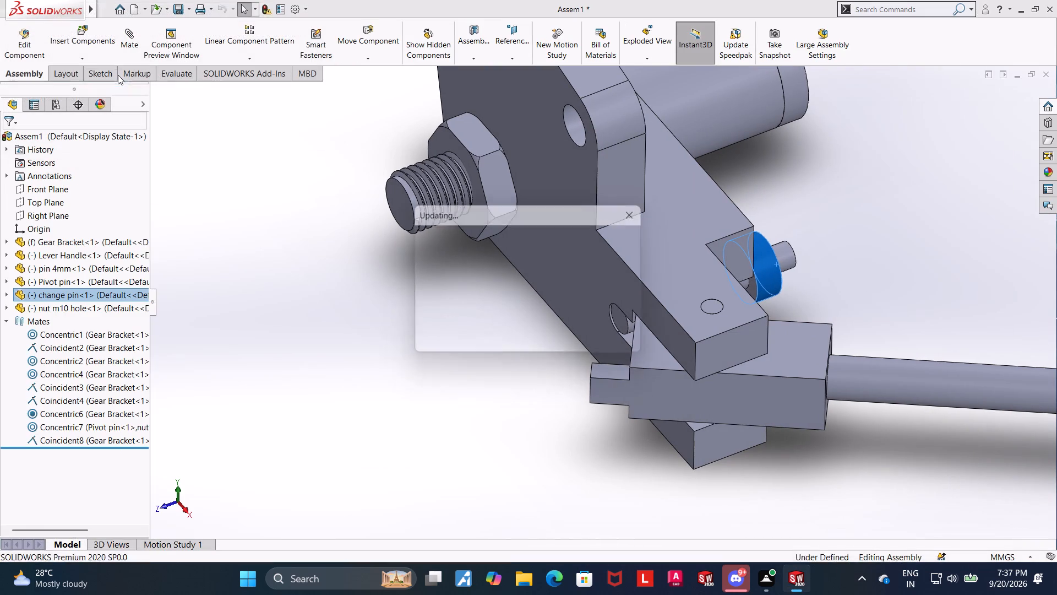
# Slide the change pin along its axis out of the gear bracket's hole.
pyautogui.scroll(3, 739, 273)
pyautogui.scroll(-4, 776, 255)
pyautogui.moveTo(711, 303); pyautogui.dragTo(669, 345, button='middle')
pyautogui.click(493, 385)
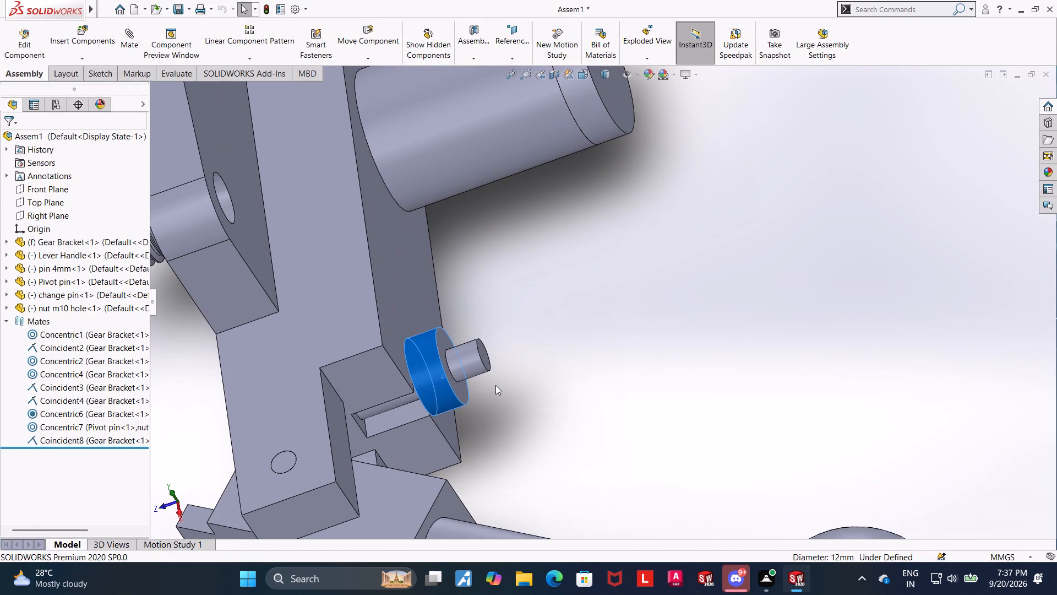
pyautogui.moveTo(430, 377); pyautogui.dragTo(566, 342)
pyautogui.click(688, 430)
pyautogui.moveTo(596, 392); pyautogui.dragTo(597, 326, button='middle')
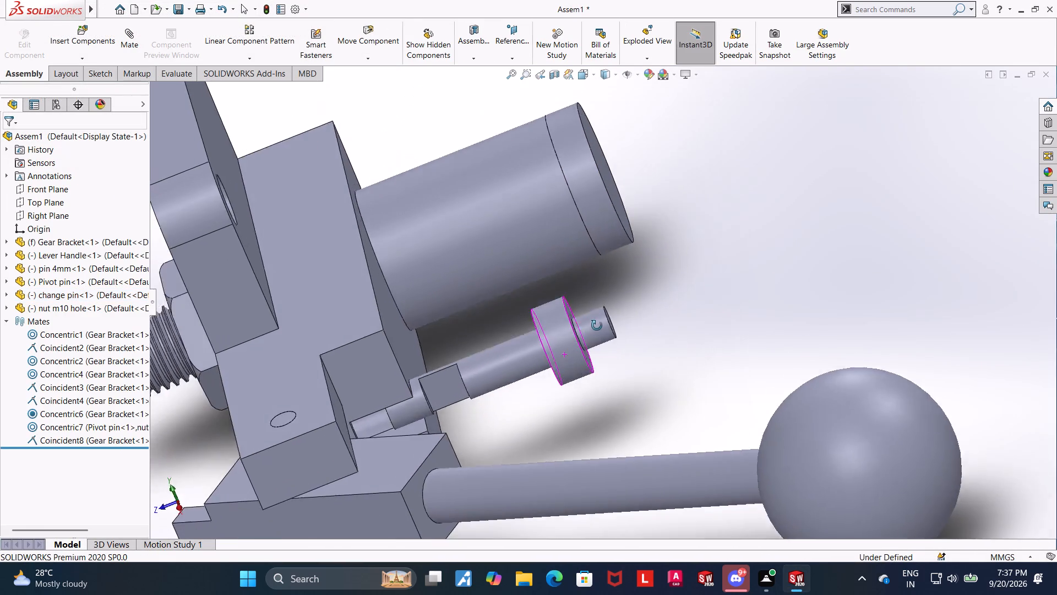
pyautogui.moveTo(597, 326); pyautogui.dragTo(495, 408, button='middle')
pyautogui.moveTo(605, 299); pyautogui.dragTo(609, 316)
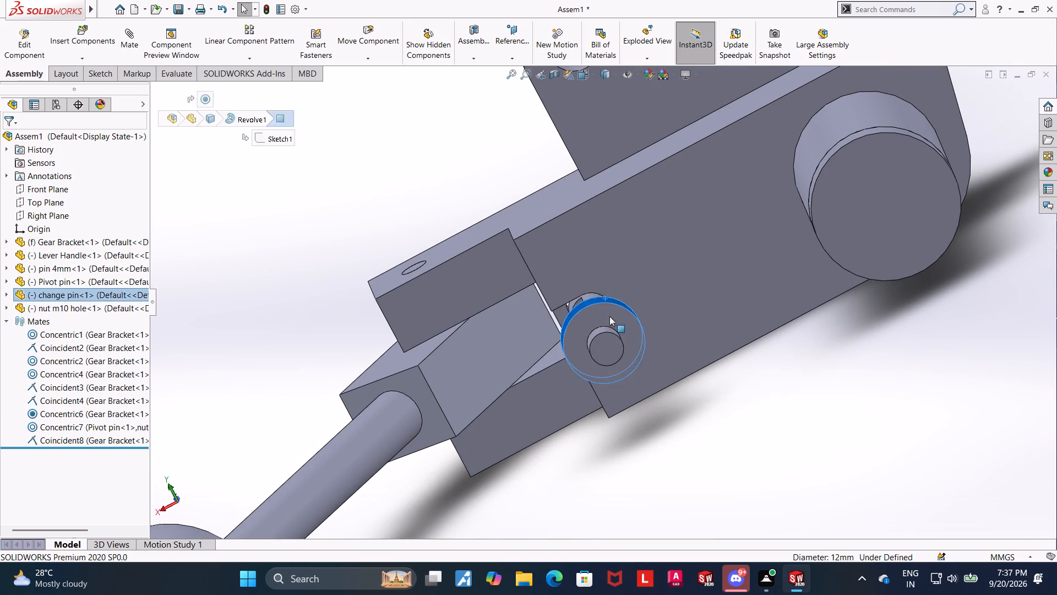
pyautogui.moveTo(609, 316); pyautogui.dragTo(600, 336)
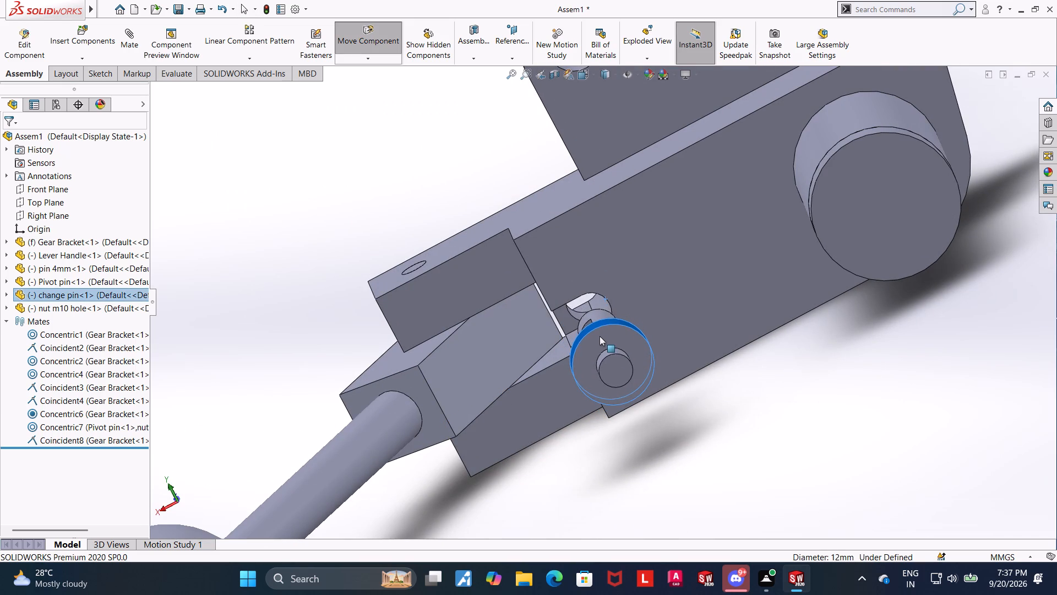
pyautogui.moveTo(600, 336); pyautogui.dragTo(600, 339)
# Examine the gear bracket's pin hole and the adjoining slot where the lever handle's tongue engages.
pyautogui.moveTo(488, 401); pyautogui.dragTo(520, 405, button='middle')
pyautogui.scroll(-3, 614, 312)
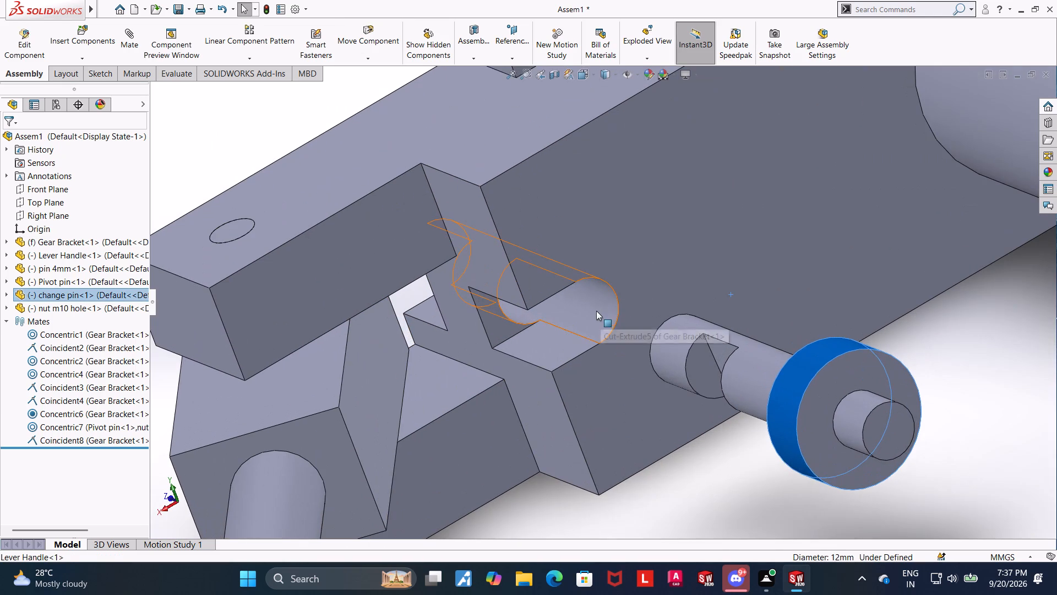
pyautogui.click(596, 311)
pyautogui.scroll(6, 564, 383)
pyautogui.moveTo(598, 376); pyautogui.dragTo(803, 320, button='middle')
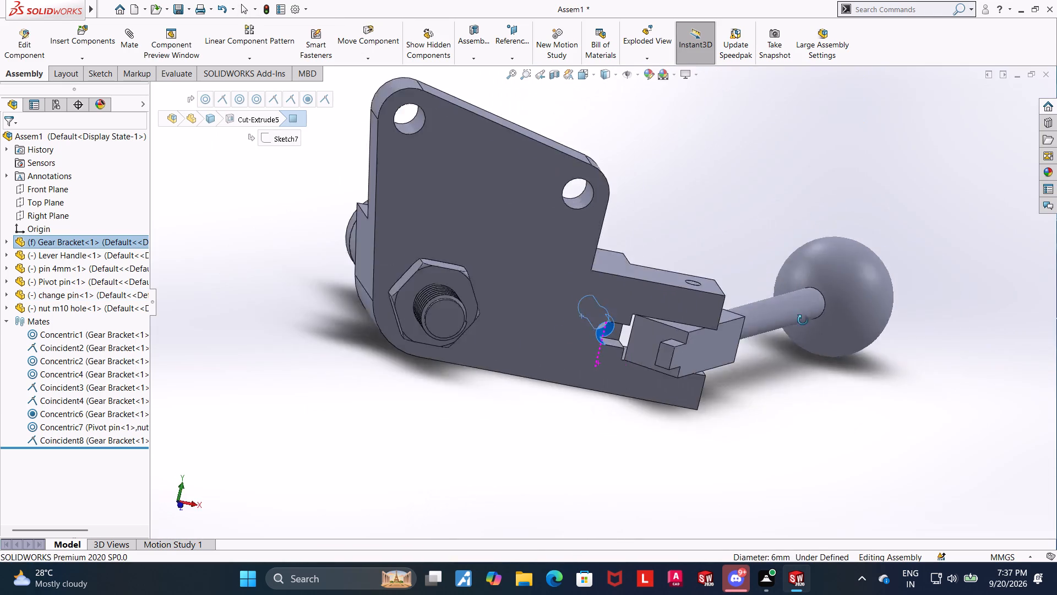
pyautogui.moveTo(803, 320); pyautogui.dragTo(802, 274, button='middle')
pyautogui.moveTo(794, 247); pyautogui.dragTo(737, 345, button='middle')
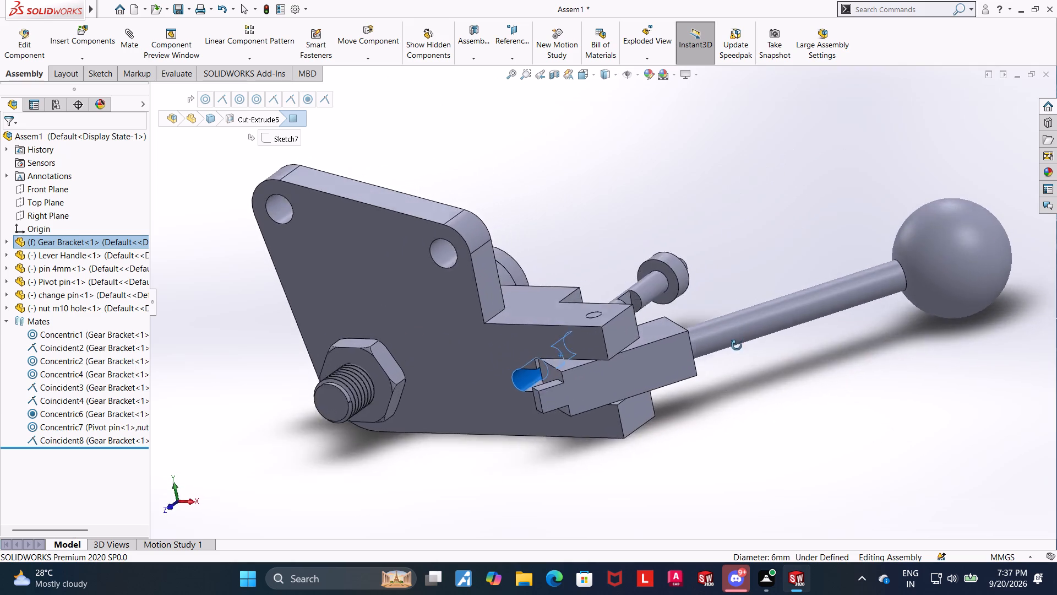
pyautogui.moveTo(737, 345); pyautogui.dragTo(780, 284, button='middle')
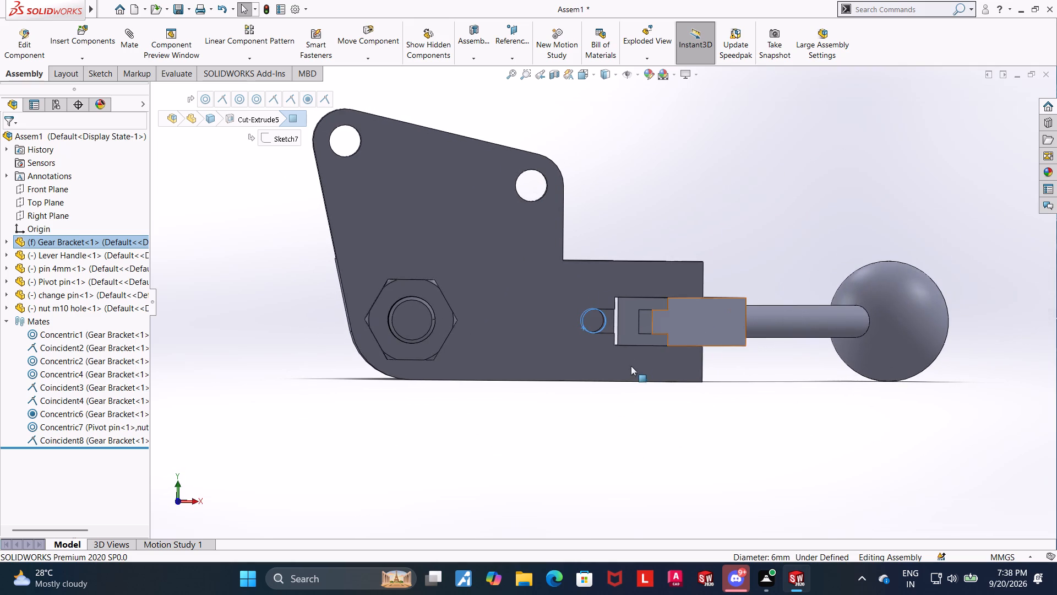
pyautogui.scroll(-6, 598, 314)
pyautogui.moveTo(606, 341); pyautogui.dragTo(600, 354, button='middle')
pyautogui.scroll(3, 599, 383)
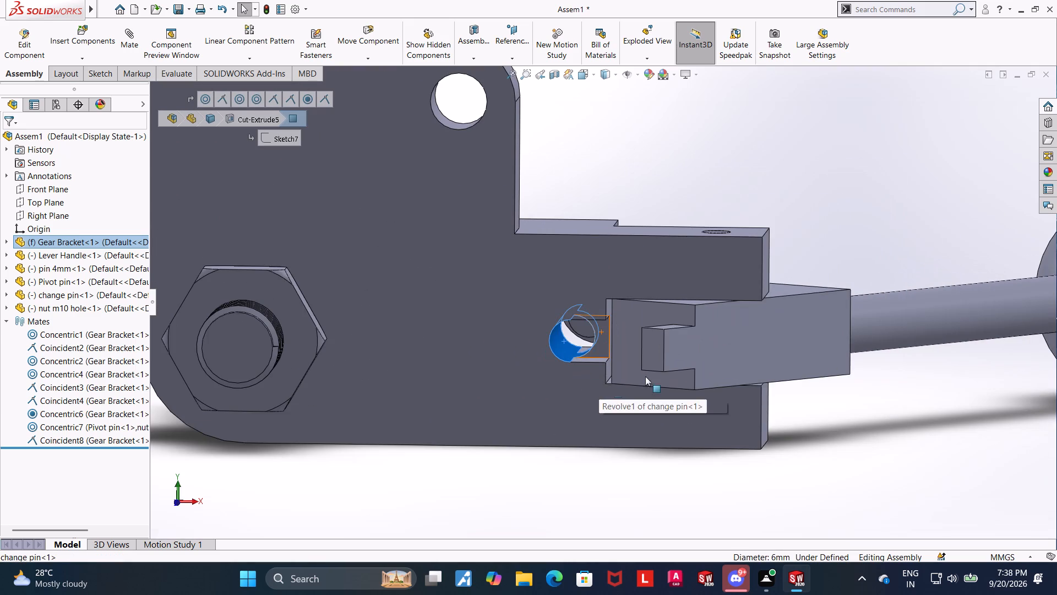
# Swing the lever handle in and out of the bracket slot to check how its tongue meets the pin hole.
pyautogui.moveTo(737, 356); pyautogui.dragTo(663, 364)
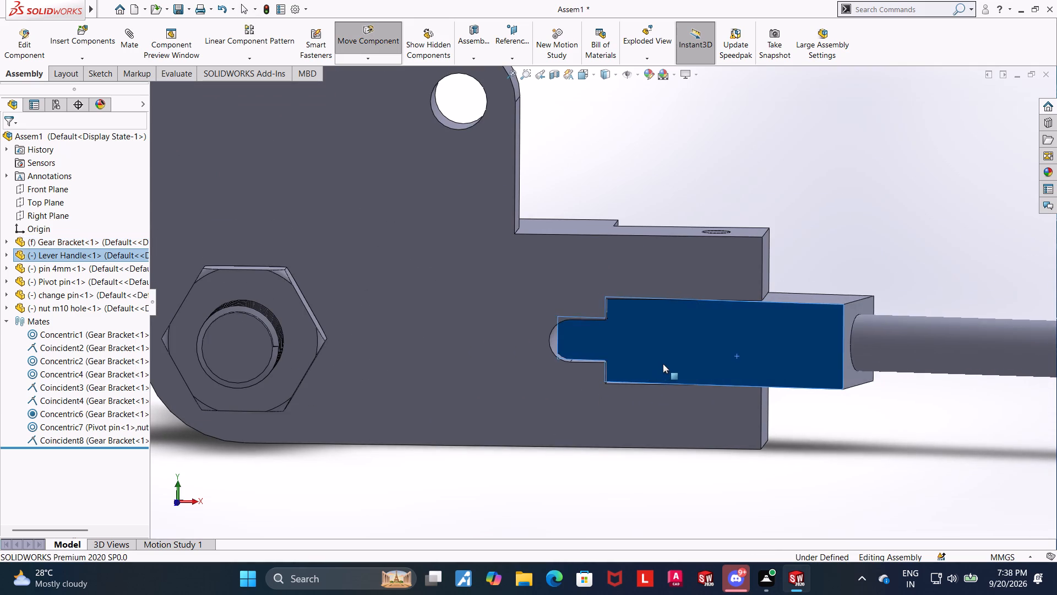
pyautogui.moveTo(663, 364); pyautogui.dragTo(666, 363)
pyautogui.scroll(-3, 566, 344)
pyautogui.moveTo(725, 347); pyautogui.dragTo(733, 345)
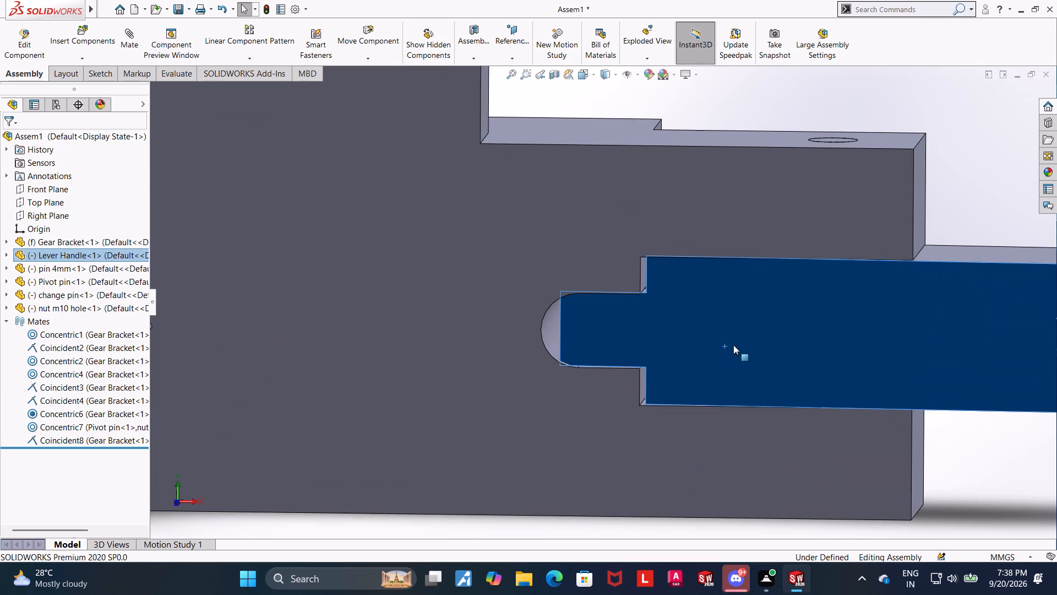
pyautogui.moveTo(733, 345); pyautogui.dragTo(782, 342)
pyautogui.moveTo(770, 345); pyautogui.dragTo(738, 354)
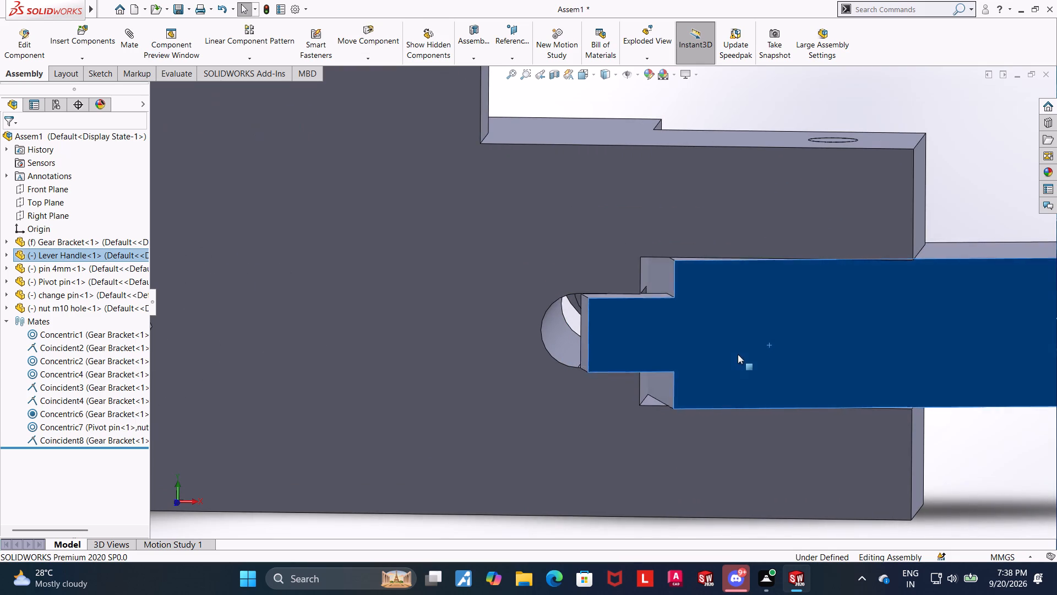
pyautogui.moveTo(738, 354); pyautogui.dragTo(709, 347)
pyautogui.scroll(1, 717, 362)
pyautogui.moveTo(725, 326); pyautogui.dragTo(727, 297, button='middle')
pyautogui.moveTo(740, 326); pyautogui.dragTo(749, 322)
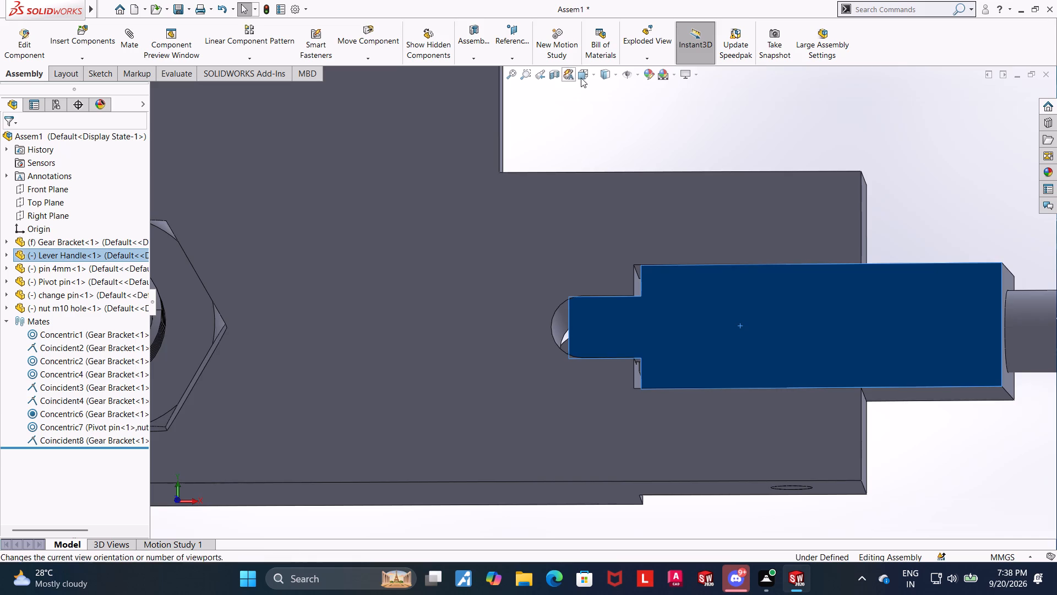
# In the front view, swing the lever handle out of line so its tongue clears the bracket's pin hole.
pyautogui.click(582, 78)
pyautogui.click(421, 367)
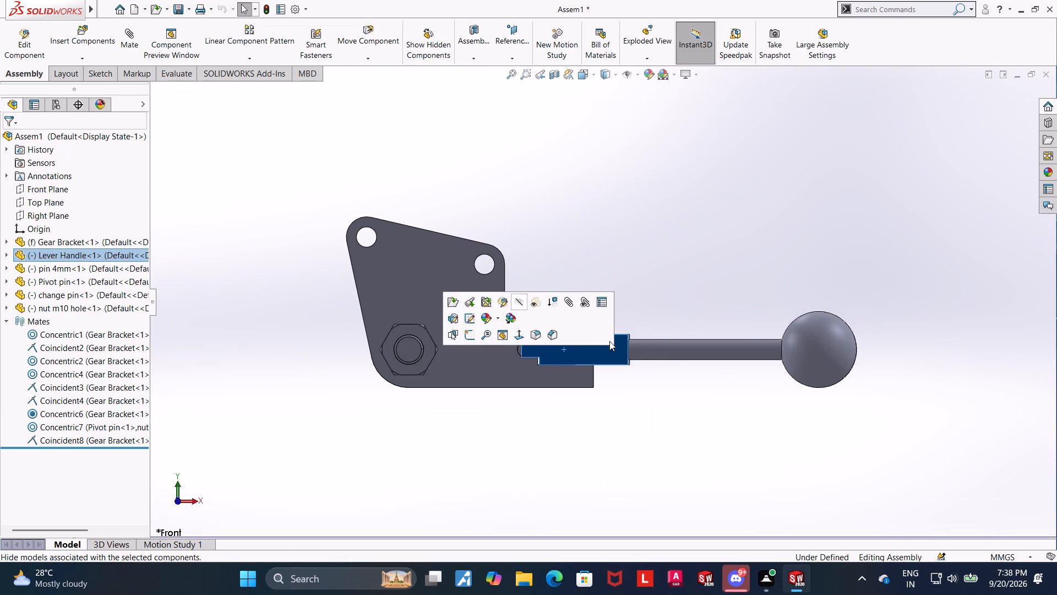
pyautogui.click(683, 391)
pyautogui.scroll(-11, 553, 344)
pyautogui.moveTo(493, 328); pyautogui.dragTo(500, 323)
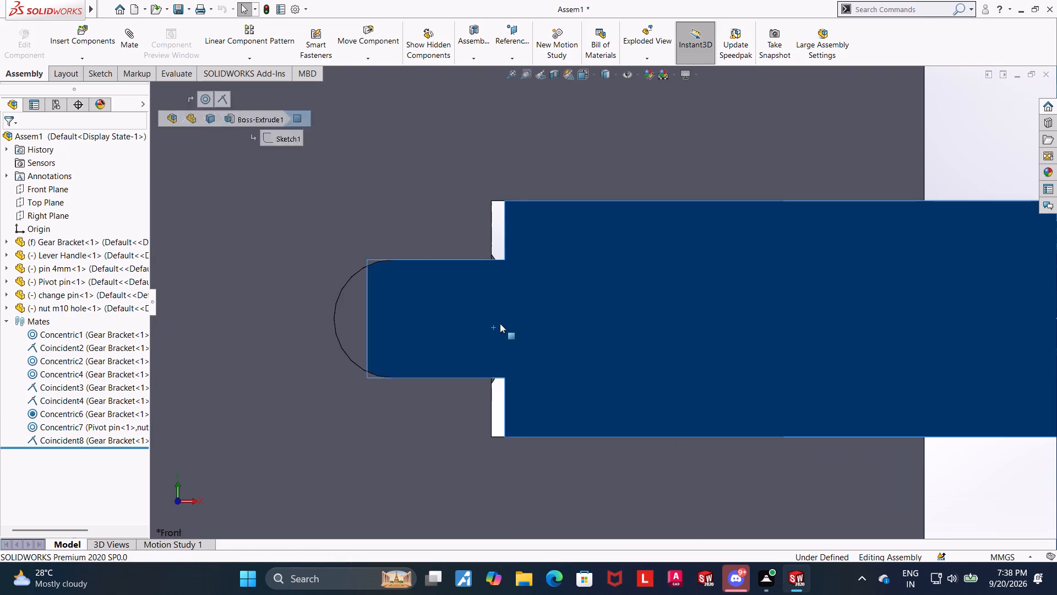
pyautogui.moveTo(500, 323); pyautogui.dragTo(530, 324)
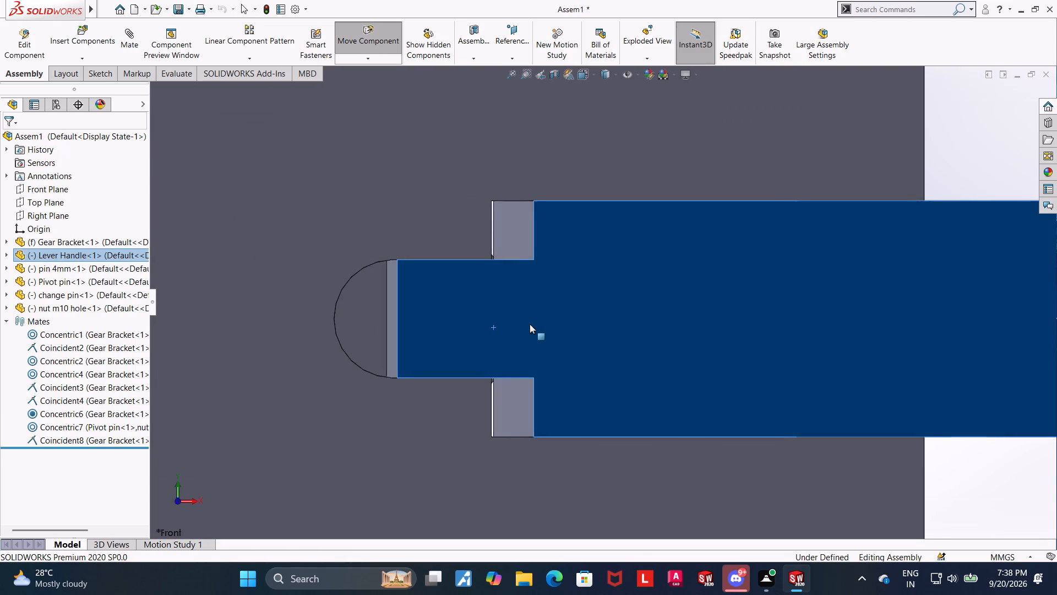
pyautogui.moveTo(530, 324); pyautogui.dragTo(581, 331)
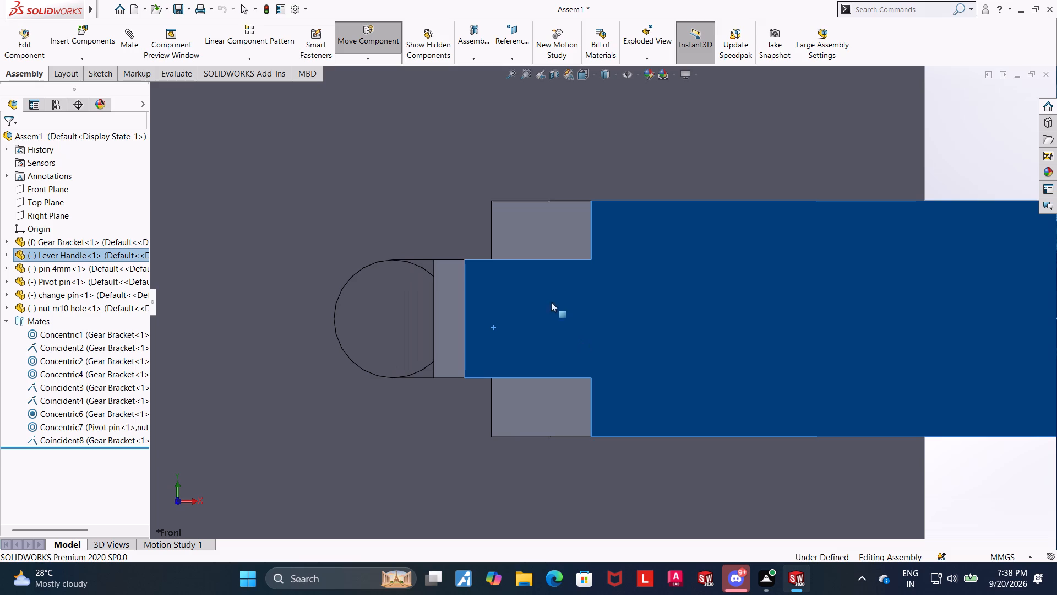
pyautogui.moveTo(652, 345); pyautogui.dragTo(755, 339)
pyautogui.scroll(5, 753, 339)
pyautogui.click(598, 457)
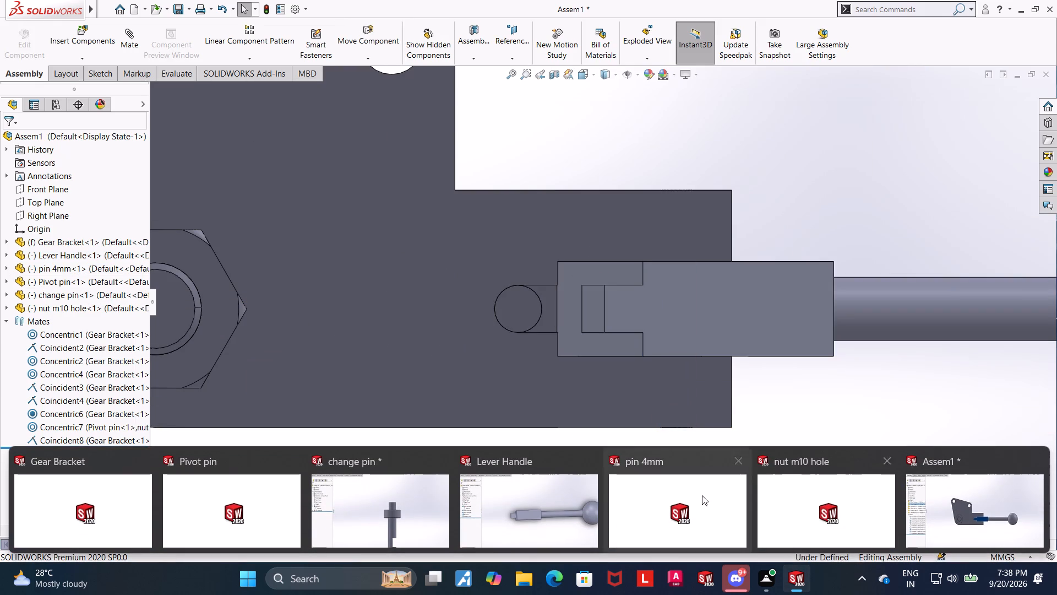
# Switch to the Gear Bracket part and orient it to the front view.
pyautogui.click(128, 504)
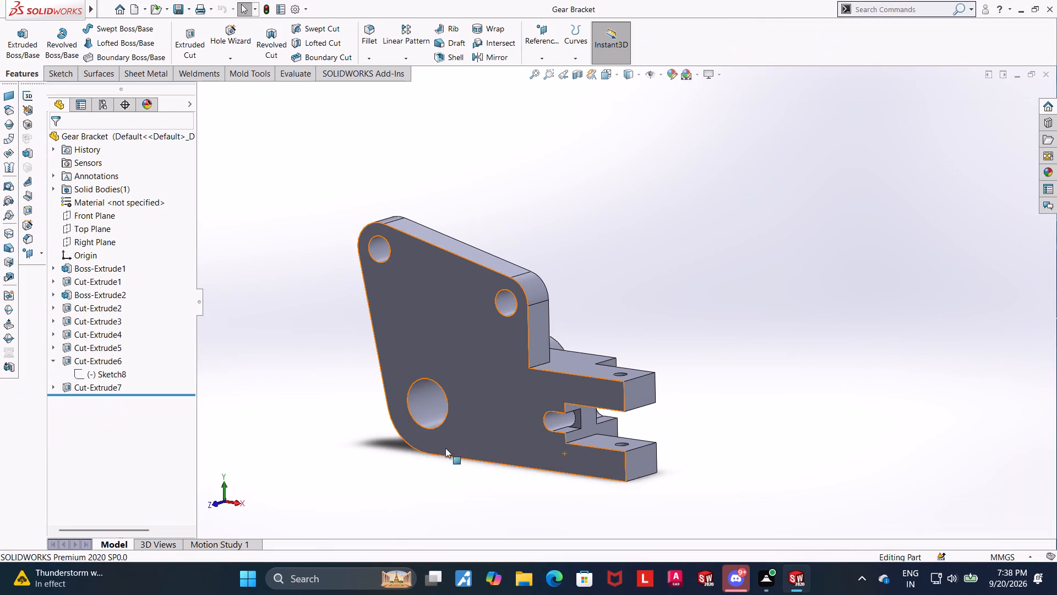
pyautogui.moveTo(374, 444); pyautogui.dragTo(403, 424, button='middle')
pyautogui.moveTo(455, 472); pyautogui.dragTo(491, 462, button='middle')
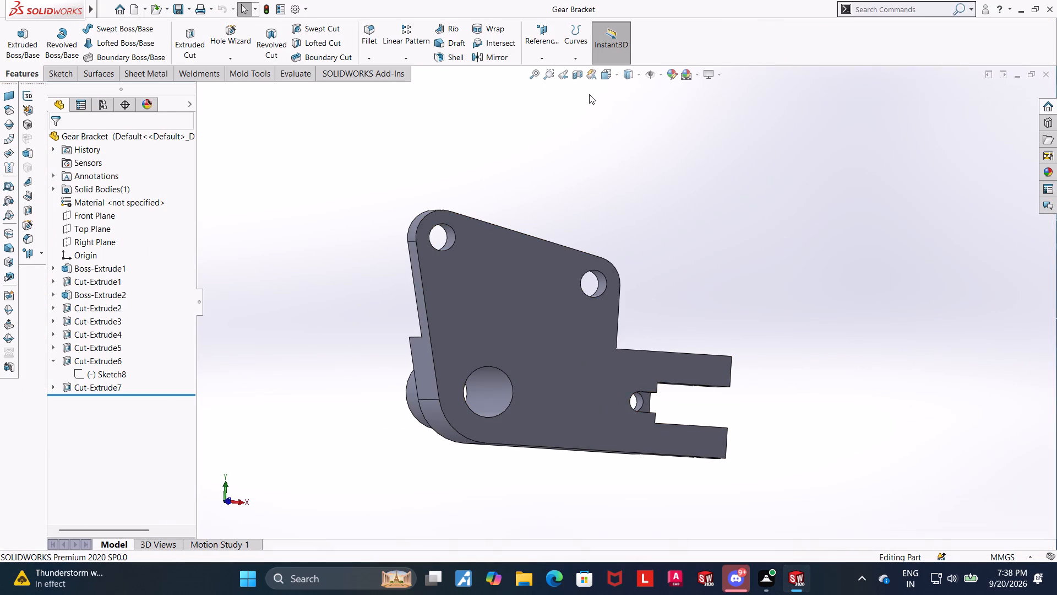
pyautogui.click(608, 74)
pyautogui.click(579, 382)
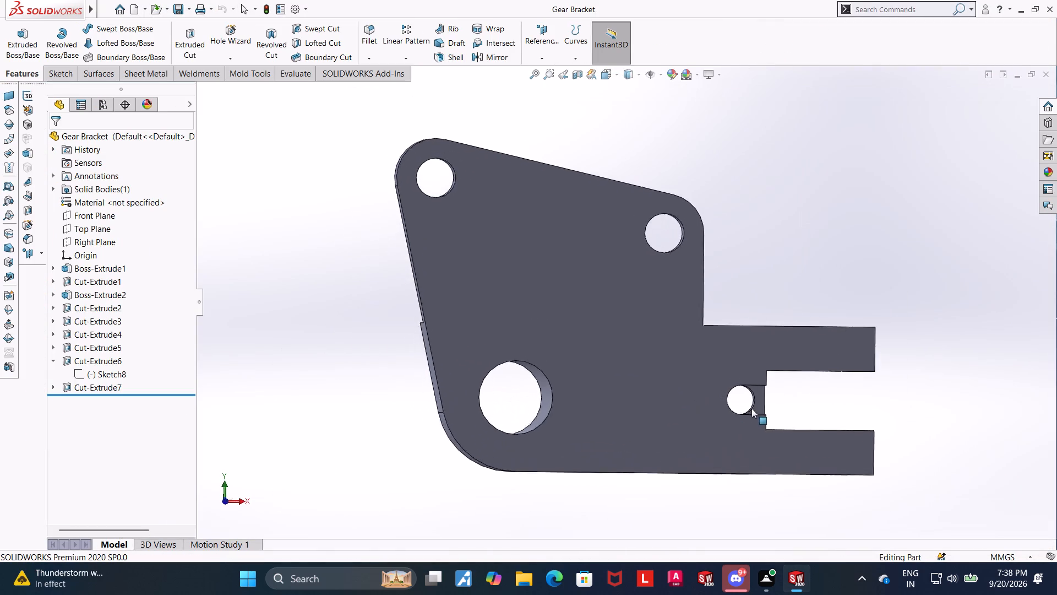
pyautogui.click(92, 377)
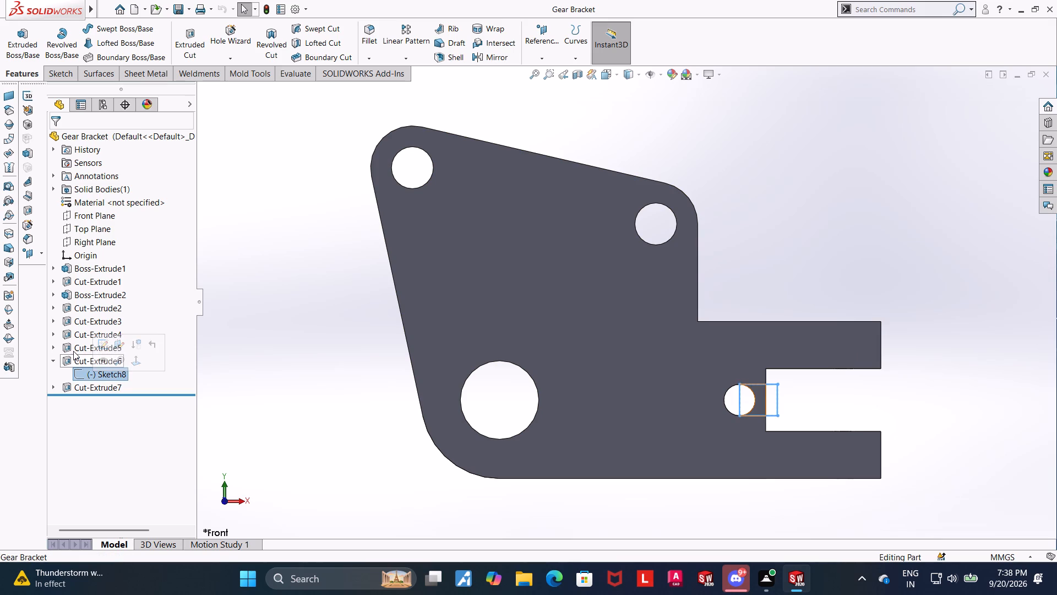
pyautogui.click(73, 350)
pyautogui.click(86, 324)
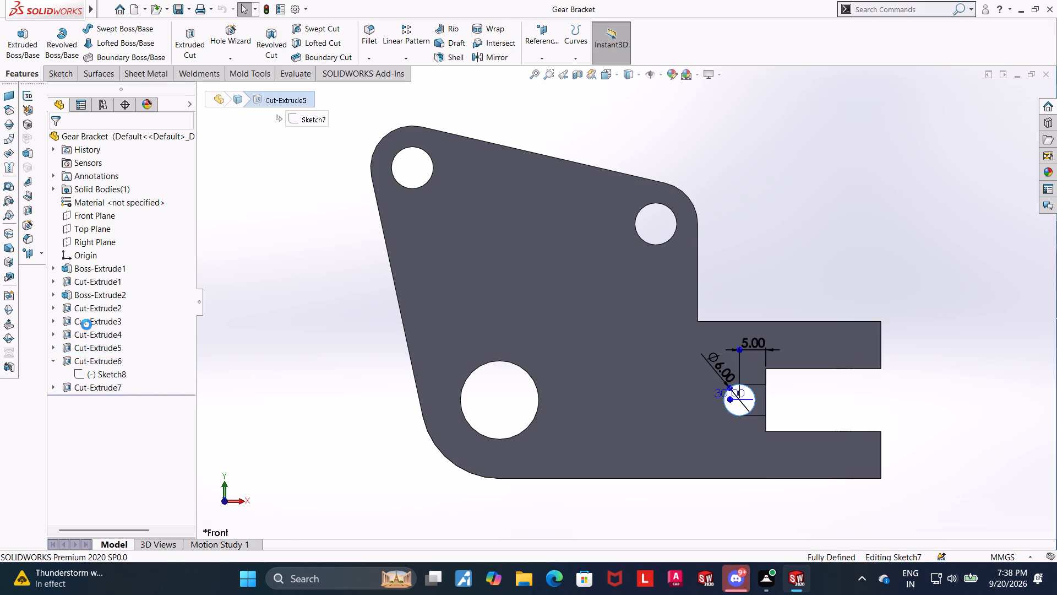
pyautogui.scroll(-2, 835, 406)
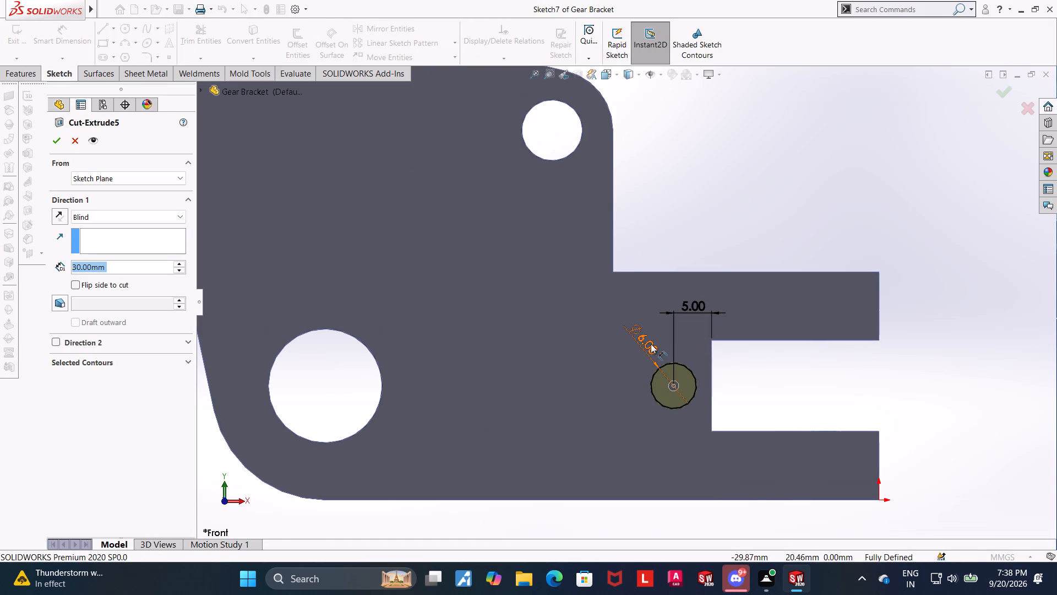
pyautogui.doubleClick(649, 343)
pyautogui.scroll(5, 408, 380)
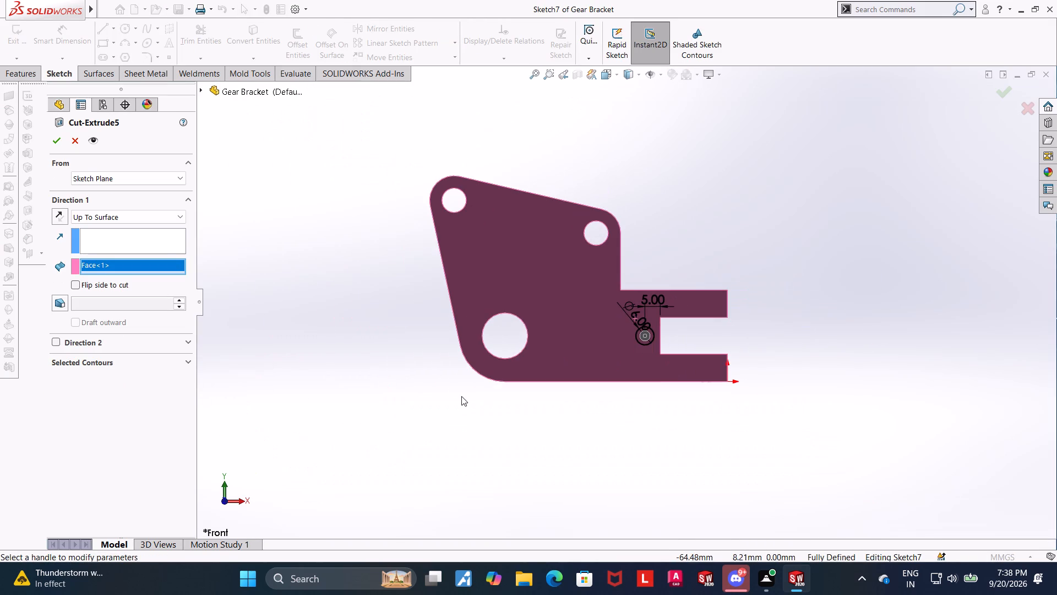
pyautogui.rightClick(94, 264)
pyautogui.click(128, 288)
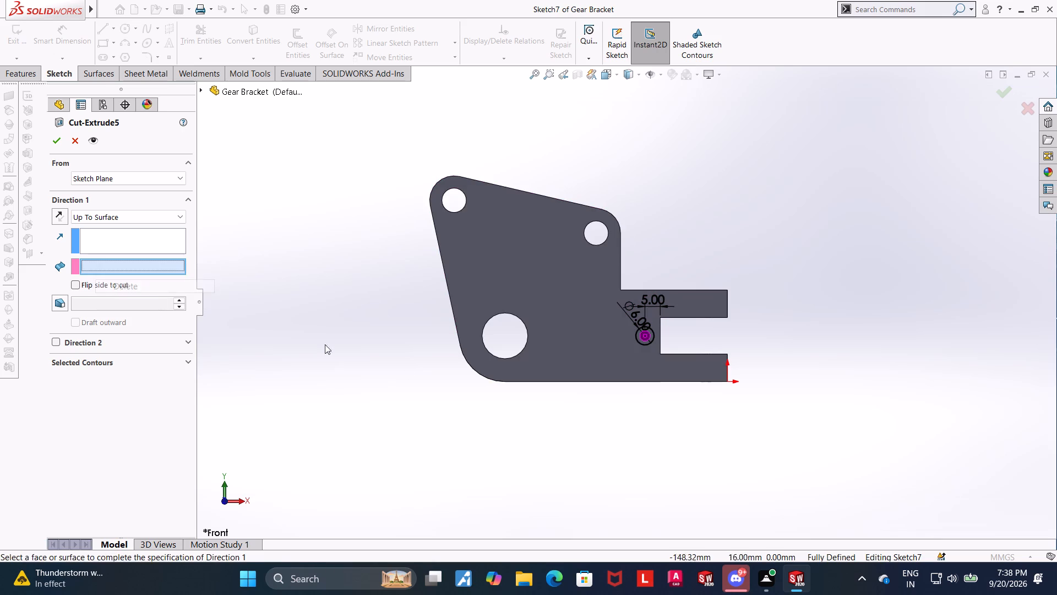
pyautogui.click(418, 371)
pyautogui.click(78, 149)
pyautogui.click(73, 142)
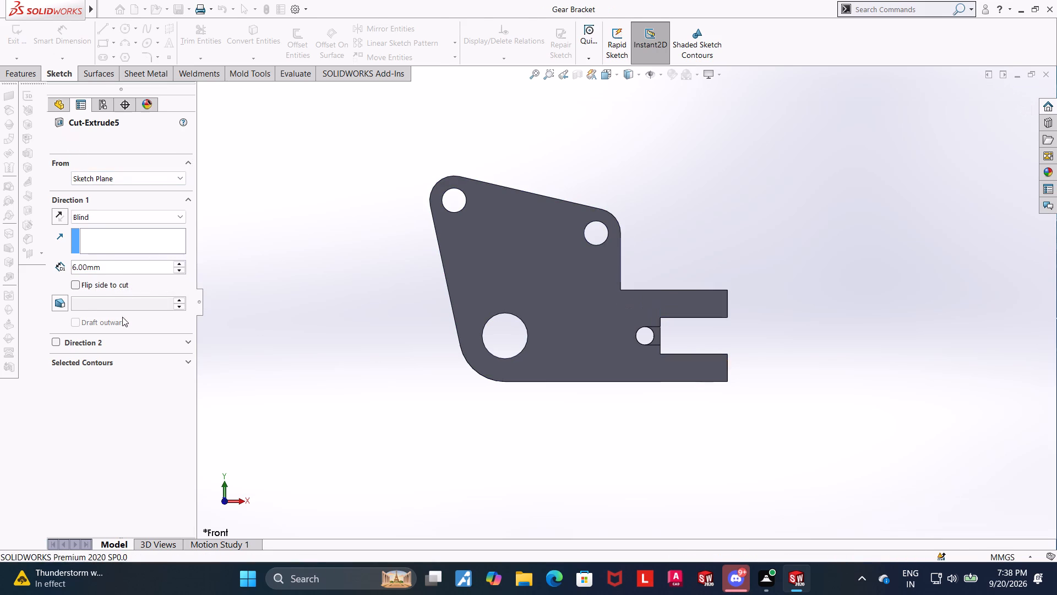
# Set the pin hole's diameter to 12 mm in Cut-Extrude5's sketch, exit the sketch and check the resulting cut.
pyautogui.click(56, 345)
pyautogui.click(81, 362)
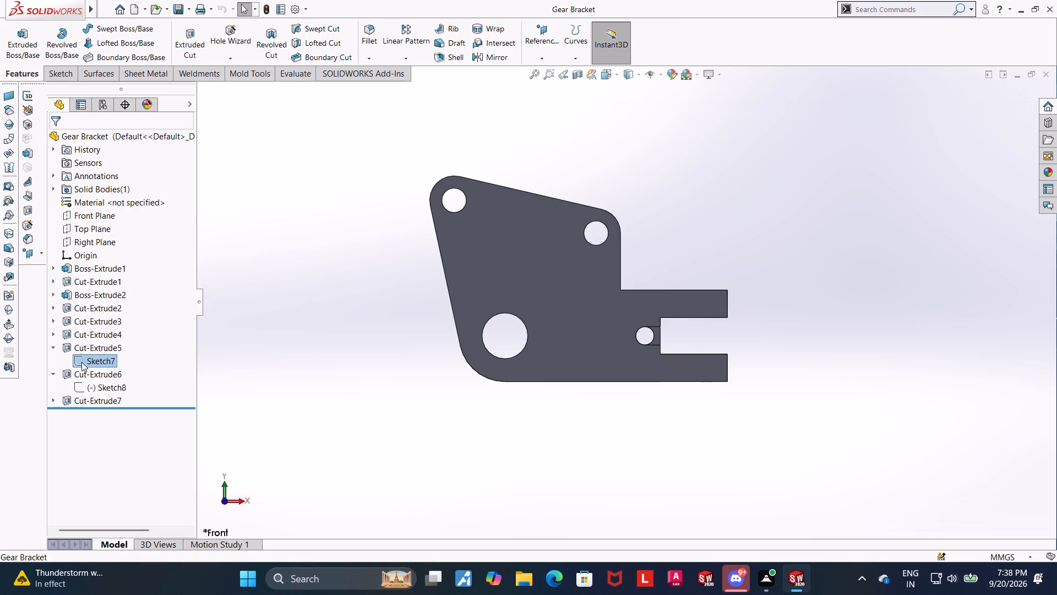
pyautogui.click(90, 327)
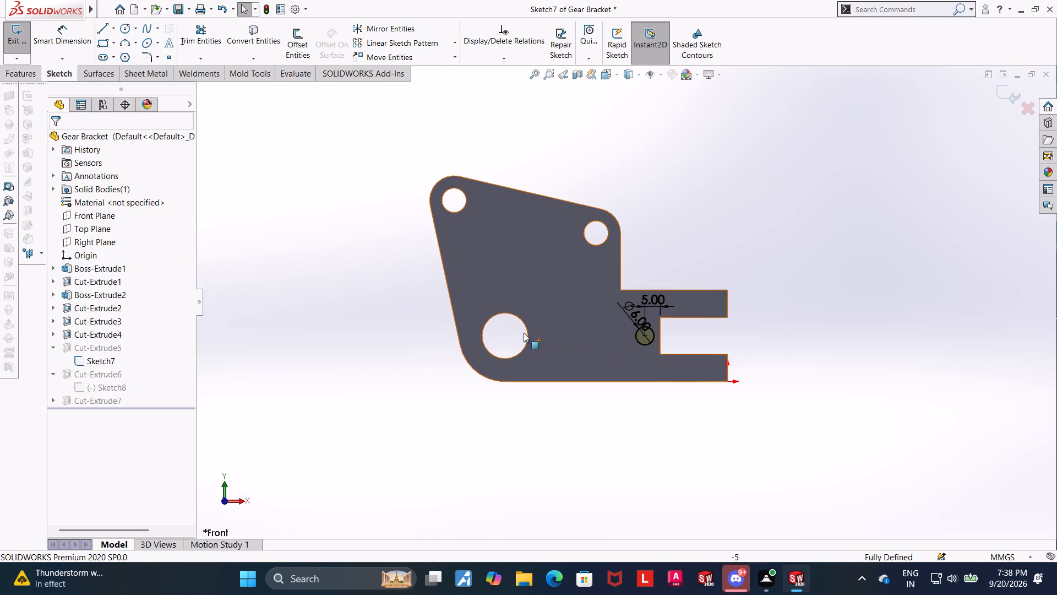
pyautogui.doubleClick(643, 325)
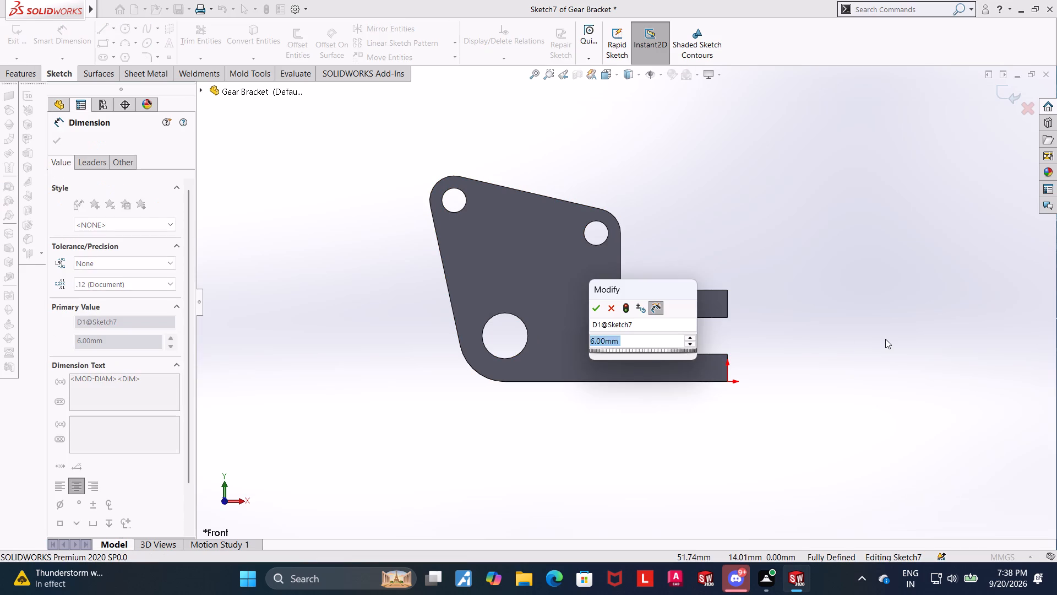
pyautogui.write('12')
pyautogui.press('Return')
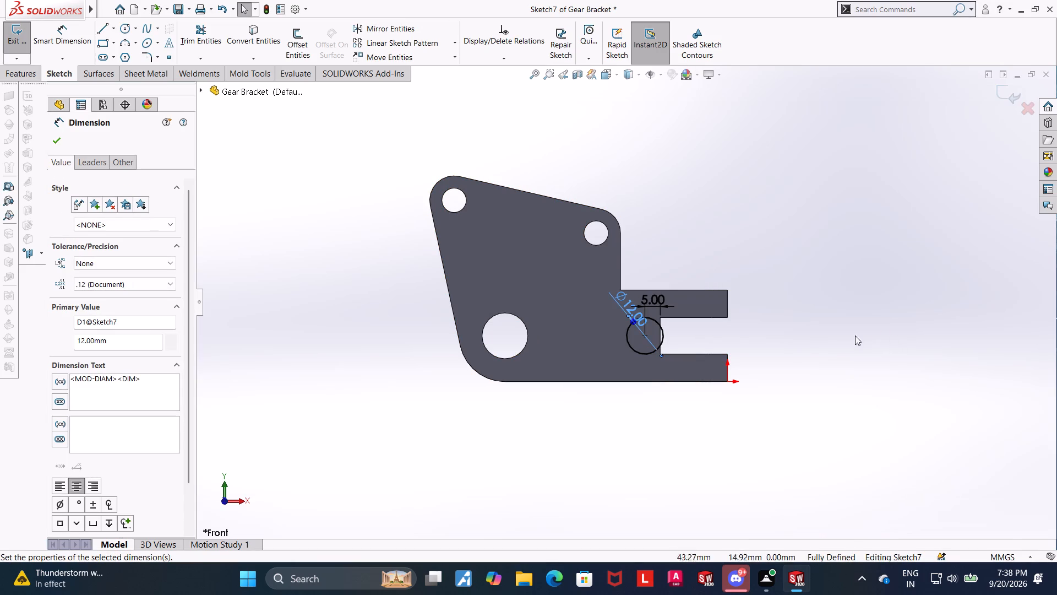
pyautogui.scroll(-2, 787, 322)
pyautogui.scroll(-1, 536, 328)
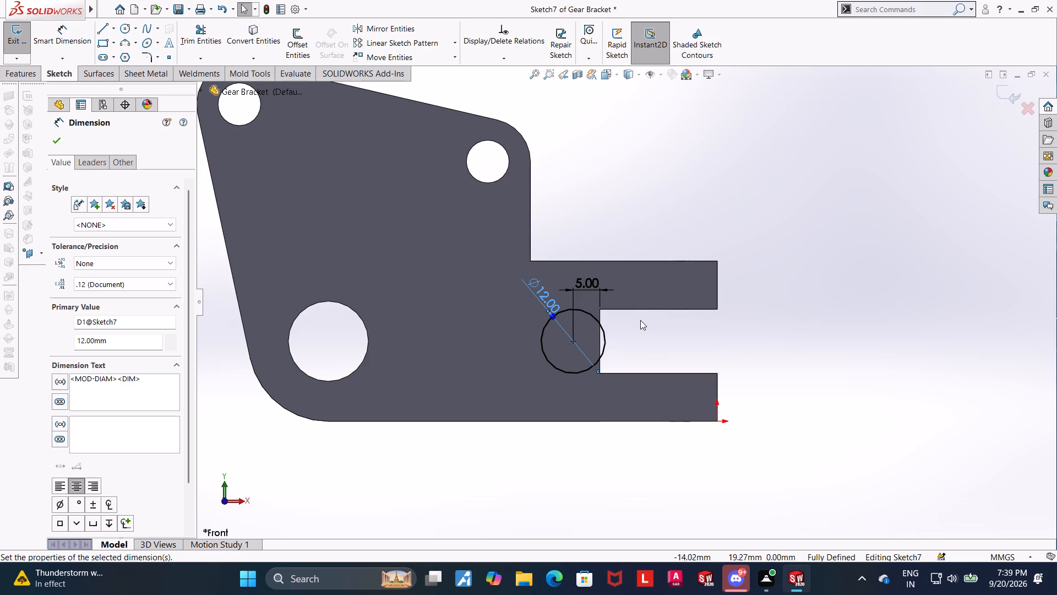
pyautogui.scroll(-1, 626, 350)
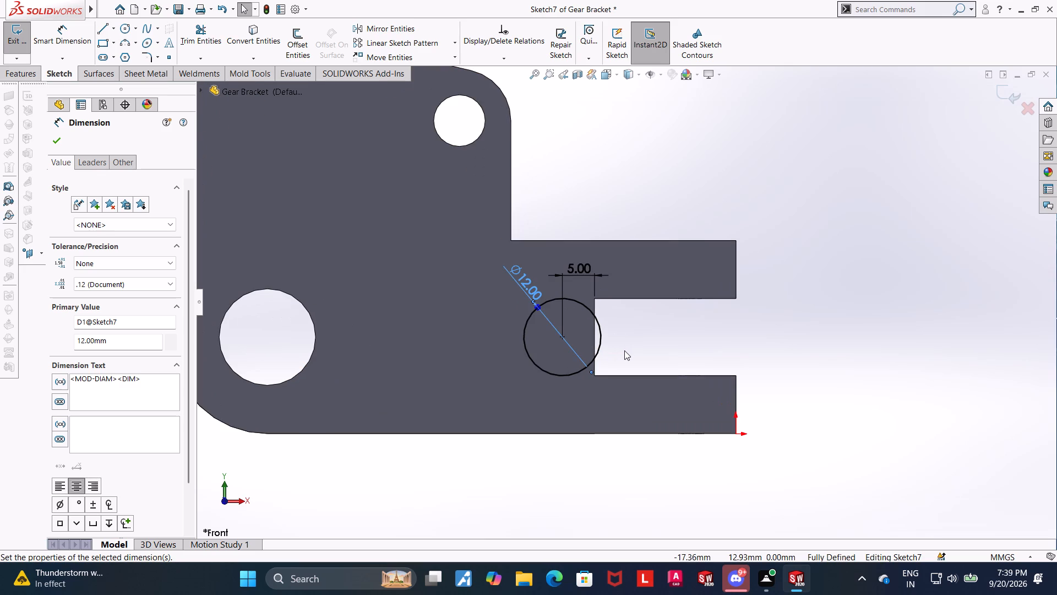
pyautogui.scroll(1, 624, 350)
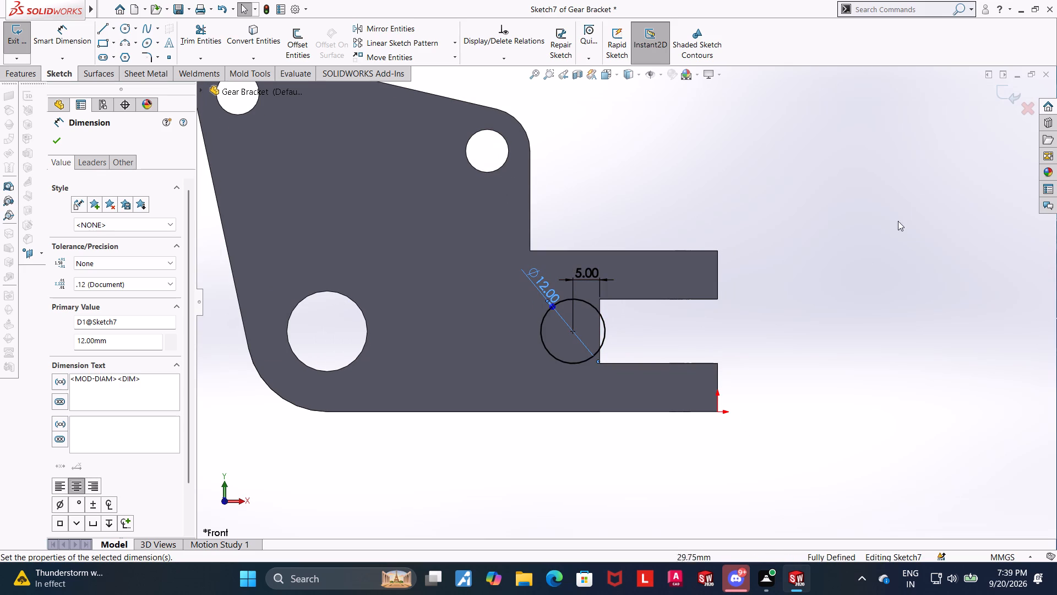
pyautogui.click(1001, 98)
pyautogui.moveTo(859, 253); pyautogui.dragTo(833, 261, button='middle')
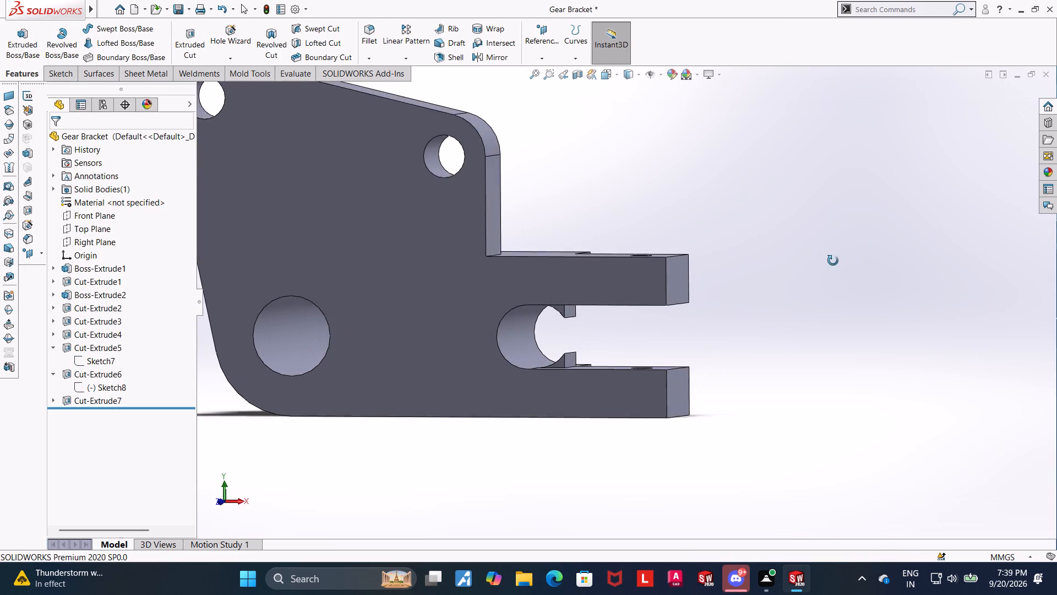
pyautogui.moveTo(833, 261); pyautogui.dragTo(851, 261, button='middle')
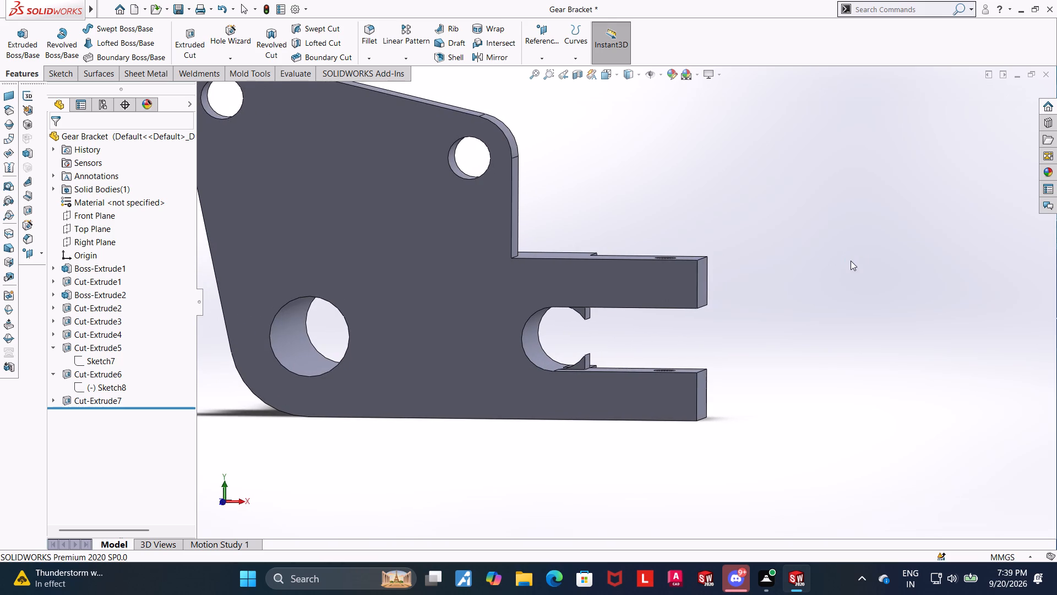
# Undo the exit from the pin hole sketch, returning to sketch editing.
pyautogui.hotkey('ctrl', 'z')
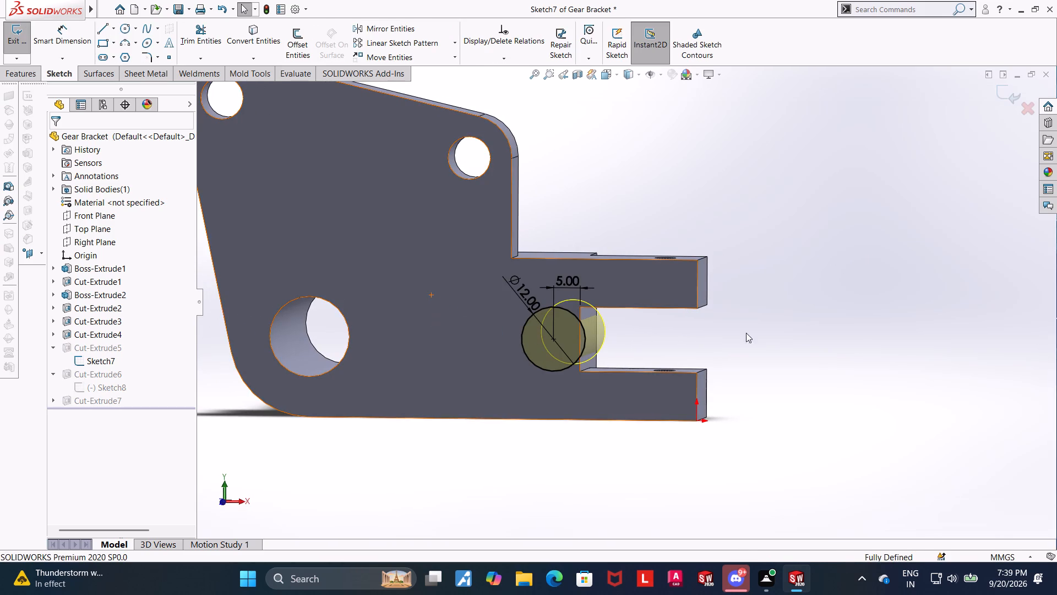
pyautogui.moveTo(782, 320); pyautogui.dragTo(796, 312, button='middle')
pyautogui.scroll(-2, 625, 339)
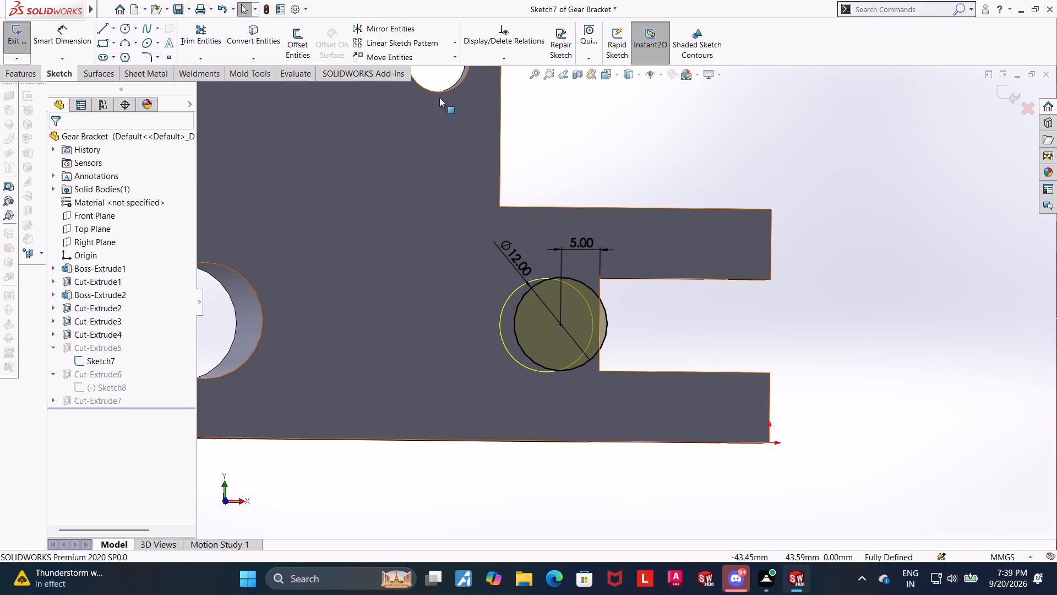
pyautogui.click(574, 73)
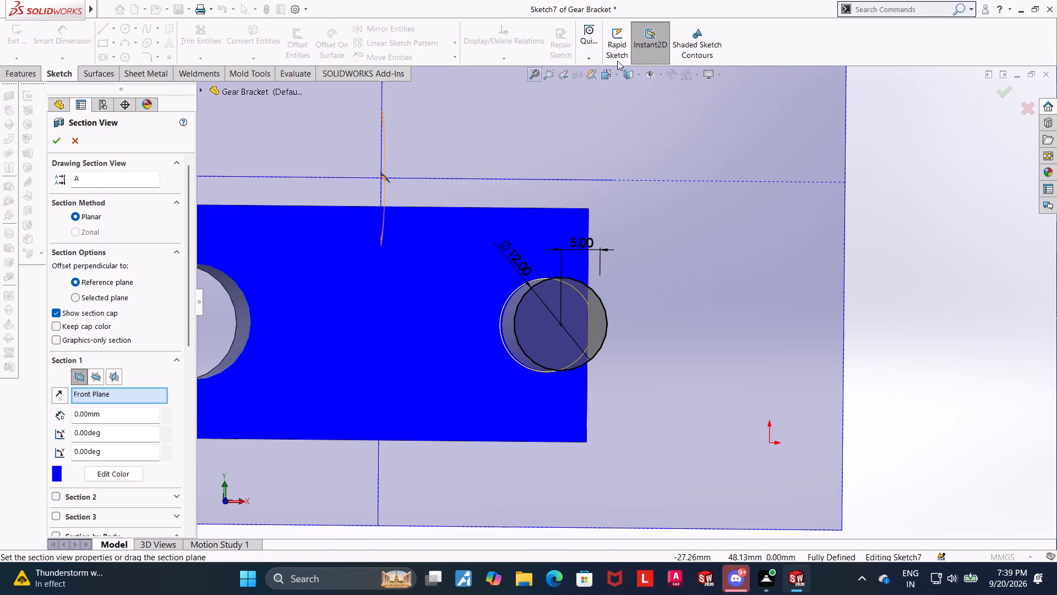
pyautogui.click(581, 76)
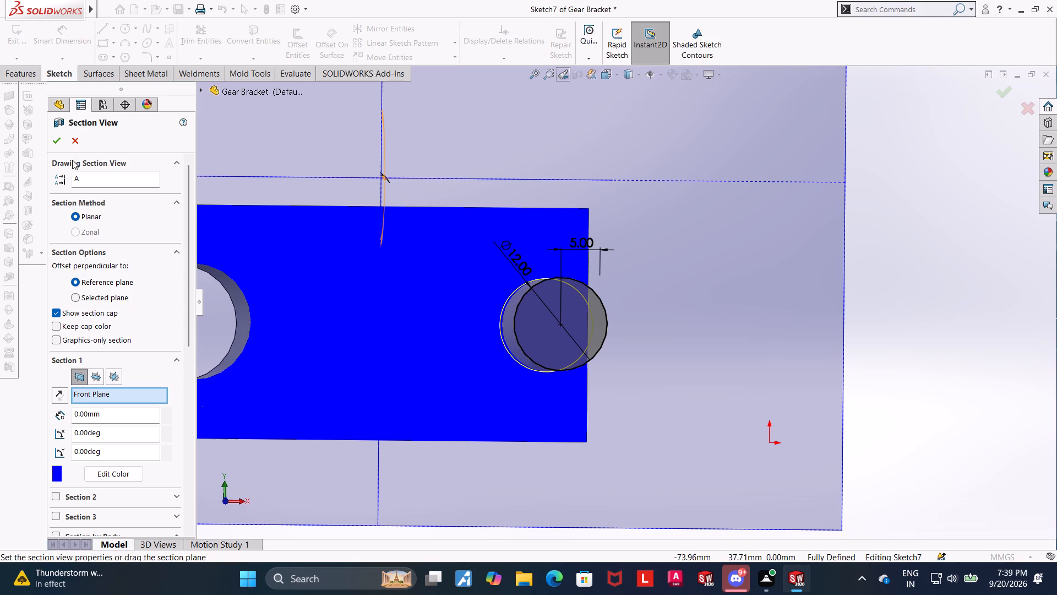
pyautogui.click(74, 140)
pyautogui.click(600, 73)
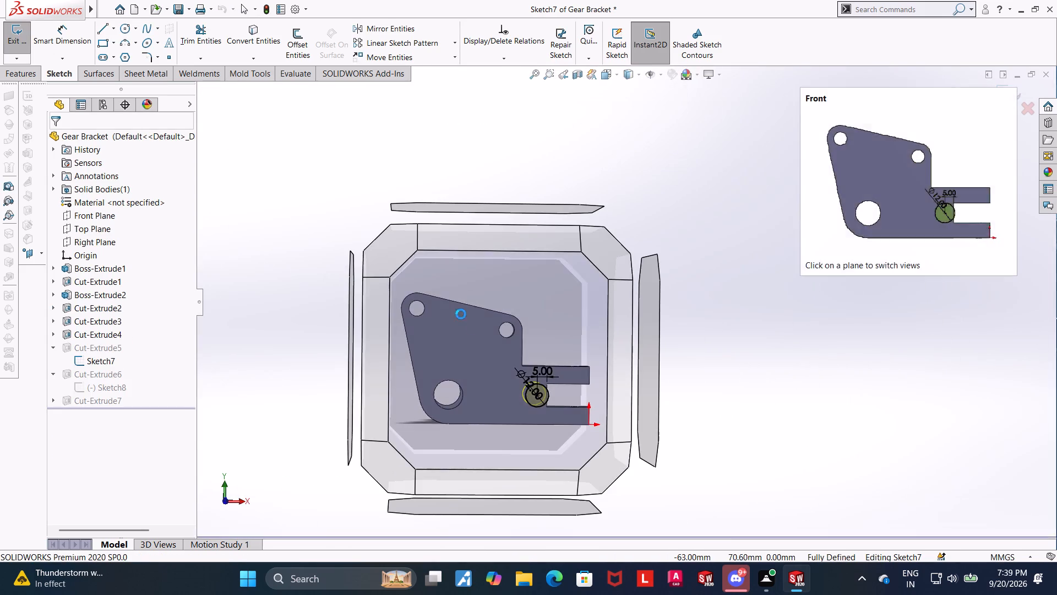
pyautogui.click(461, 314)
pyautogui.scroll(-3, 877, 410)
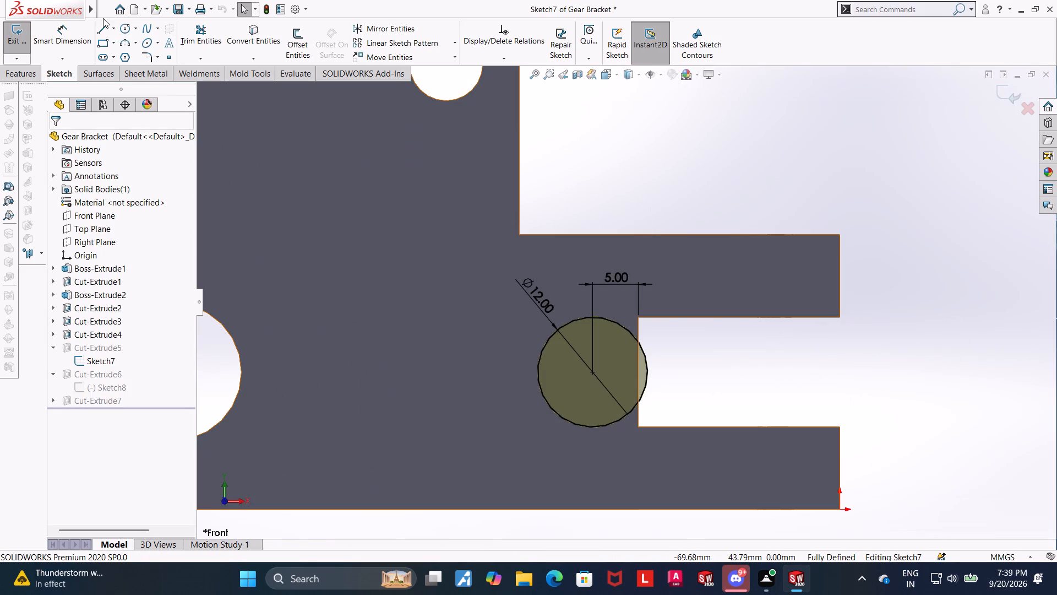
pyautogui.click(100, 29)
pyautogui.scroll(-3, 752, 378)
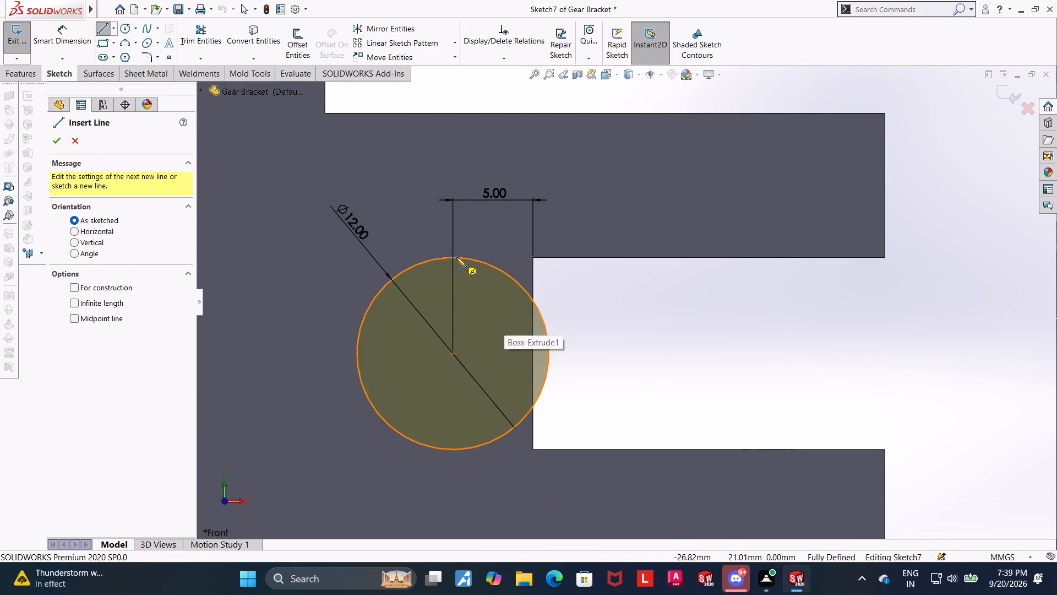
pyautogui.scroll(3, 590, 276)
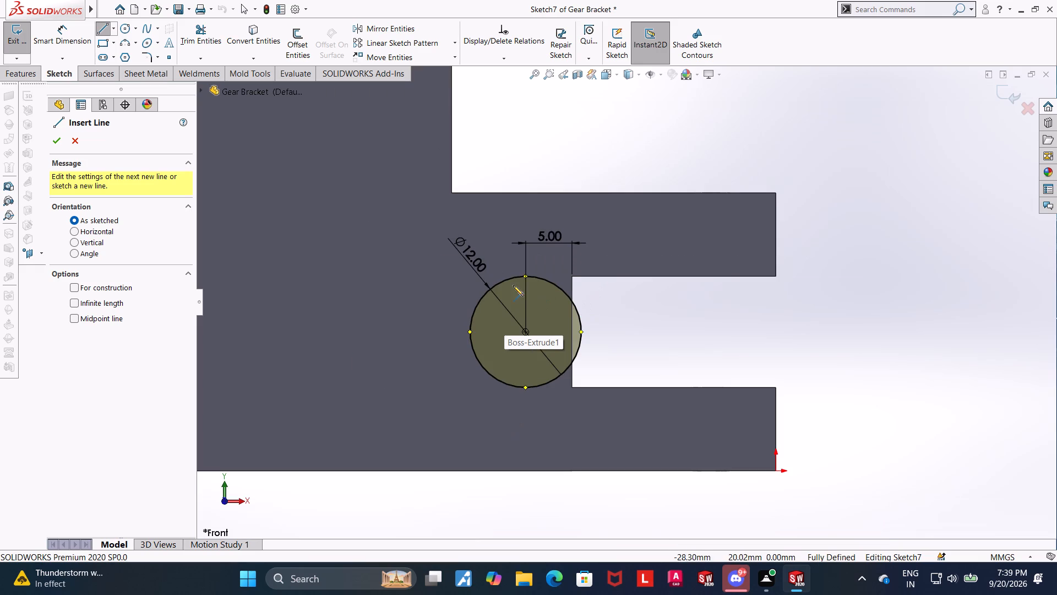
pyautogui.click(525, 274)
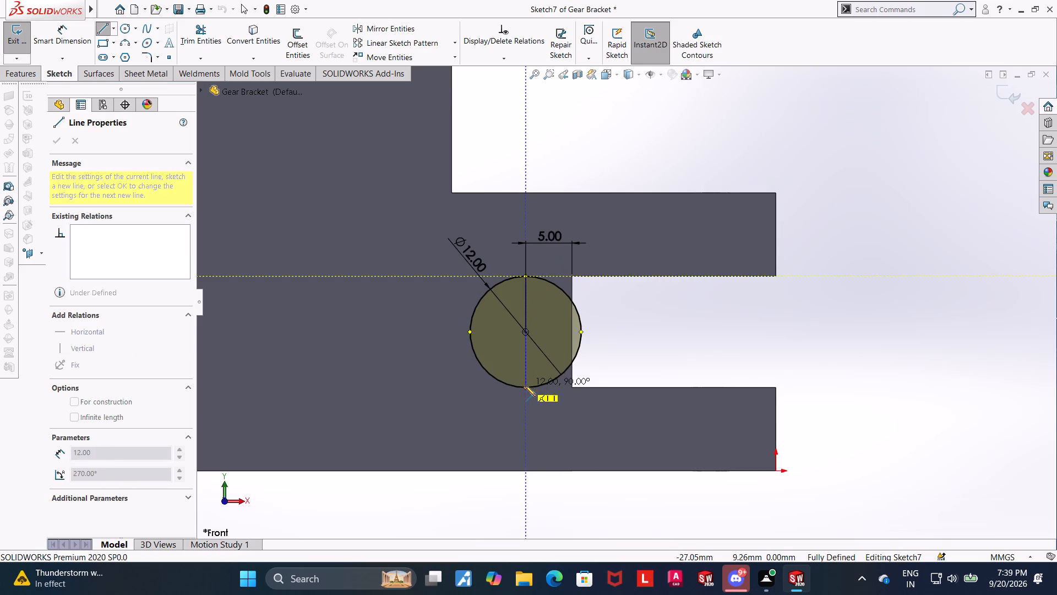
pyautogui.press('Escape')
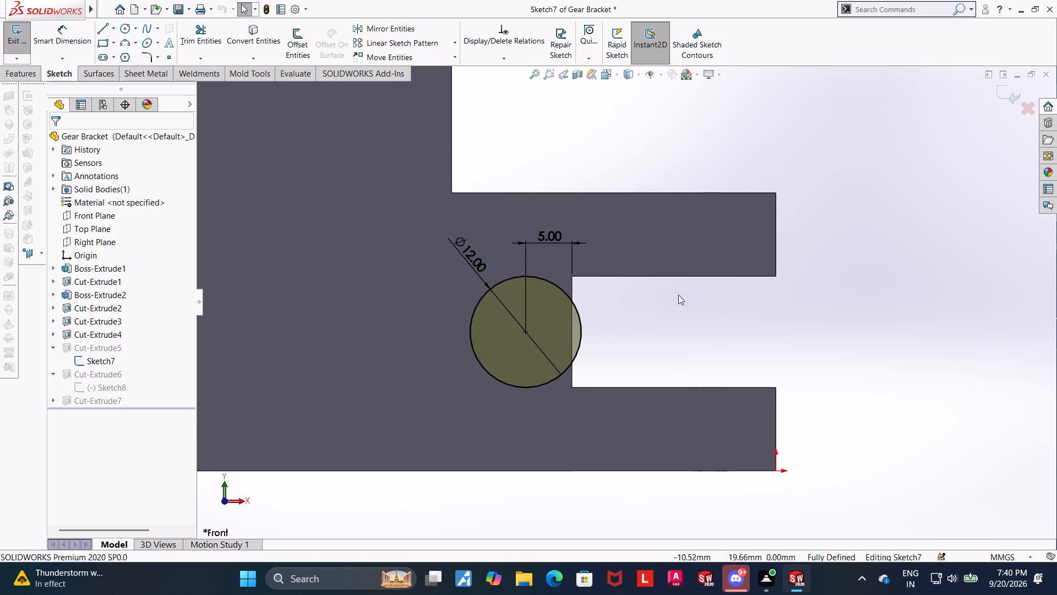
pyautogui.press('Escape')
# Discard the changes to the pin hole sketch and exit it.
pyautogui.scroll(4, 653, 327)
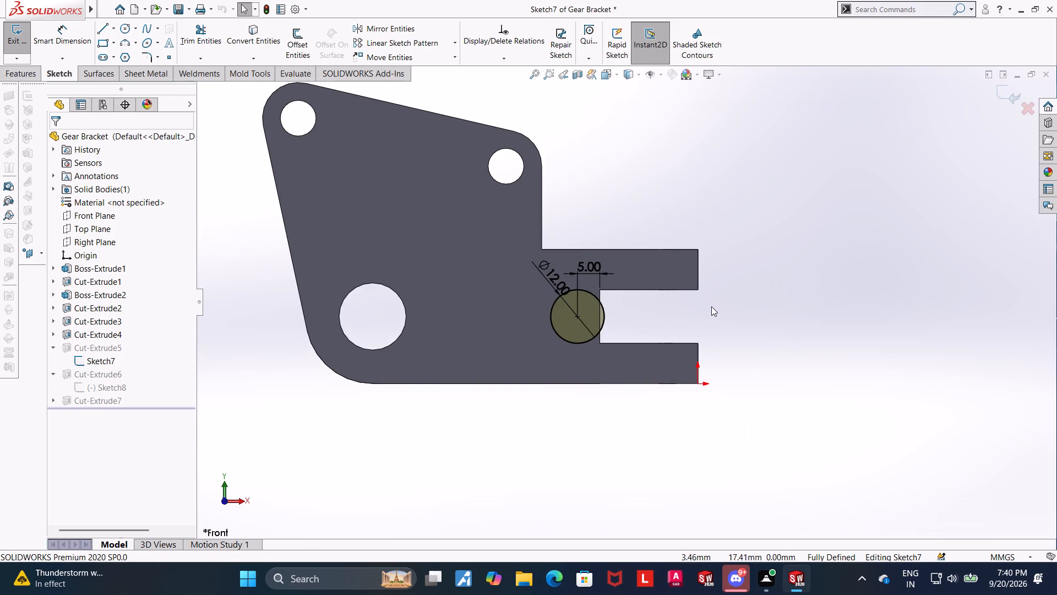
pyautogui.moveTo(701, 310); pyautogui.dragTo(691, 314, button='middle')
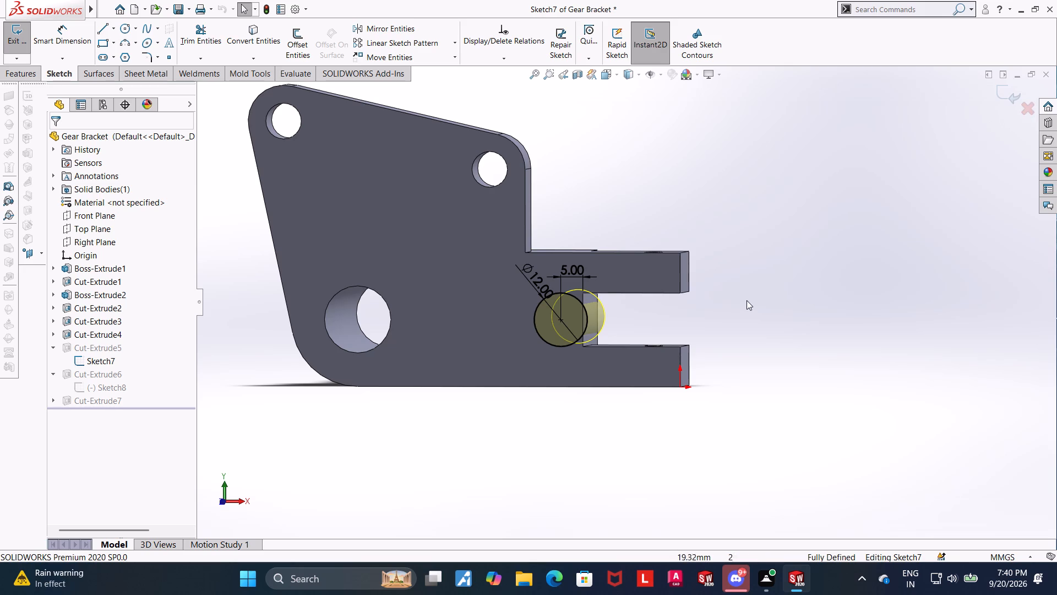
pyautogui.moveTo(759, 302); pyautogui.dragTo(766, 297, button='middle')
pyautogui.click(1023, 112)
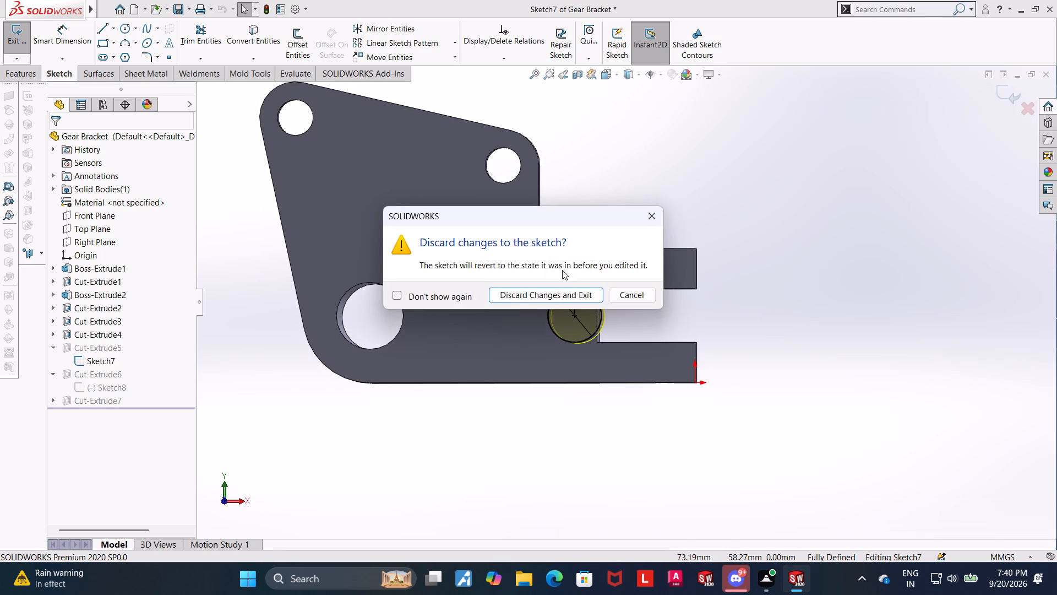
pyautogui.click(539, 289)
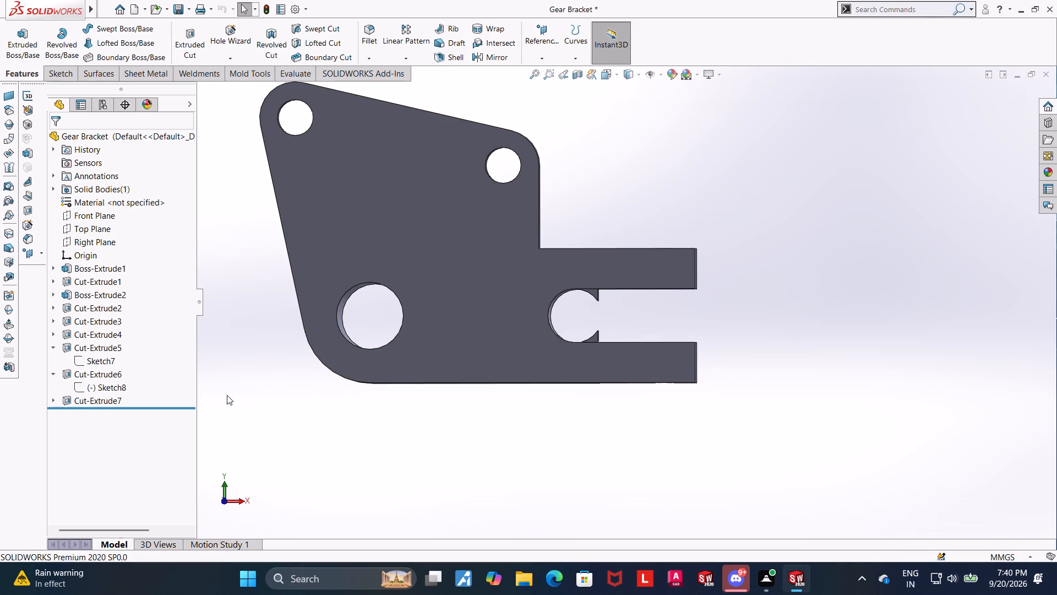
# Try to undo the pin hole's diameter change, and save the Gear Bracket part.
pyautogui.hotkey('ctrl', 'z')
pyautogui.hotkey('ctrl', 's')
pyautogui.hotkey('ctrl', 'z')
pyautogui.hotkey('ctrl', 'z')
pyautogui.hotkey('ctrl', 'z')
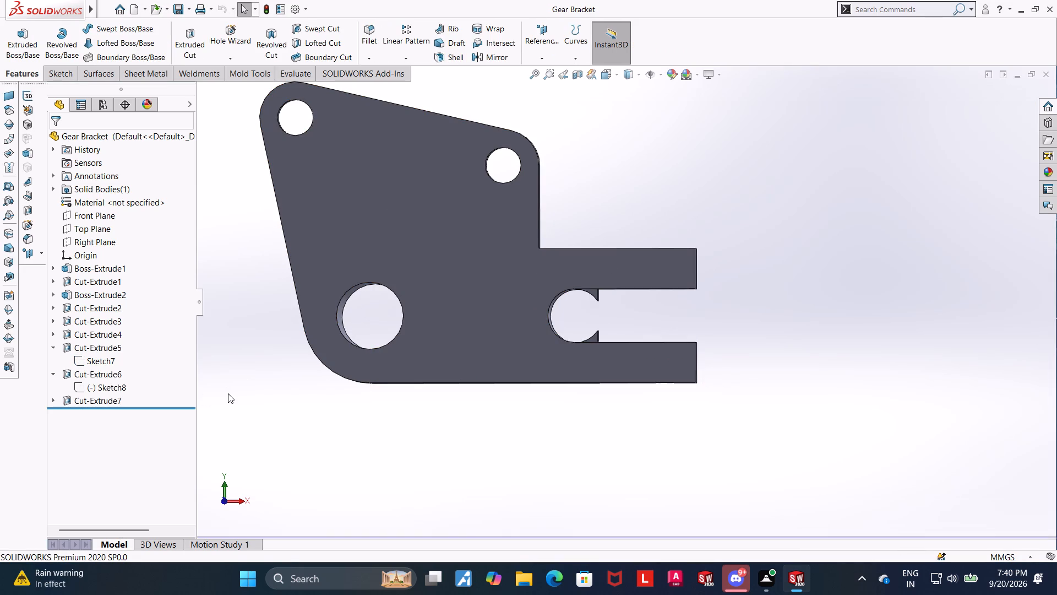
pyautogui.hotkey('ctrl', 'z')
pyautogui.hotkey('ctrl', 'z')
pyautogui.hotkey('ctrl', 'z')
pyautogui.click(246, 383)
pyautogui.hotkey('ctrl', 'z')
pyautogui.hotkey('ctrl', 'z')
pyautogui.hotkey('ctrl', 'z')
# Reopen Cut-Extrude5's sketch, set the pin hole's diameter to 6 mm and exit the sketch.
pyautogui.click(92, 360)
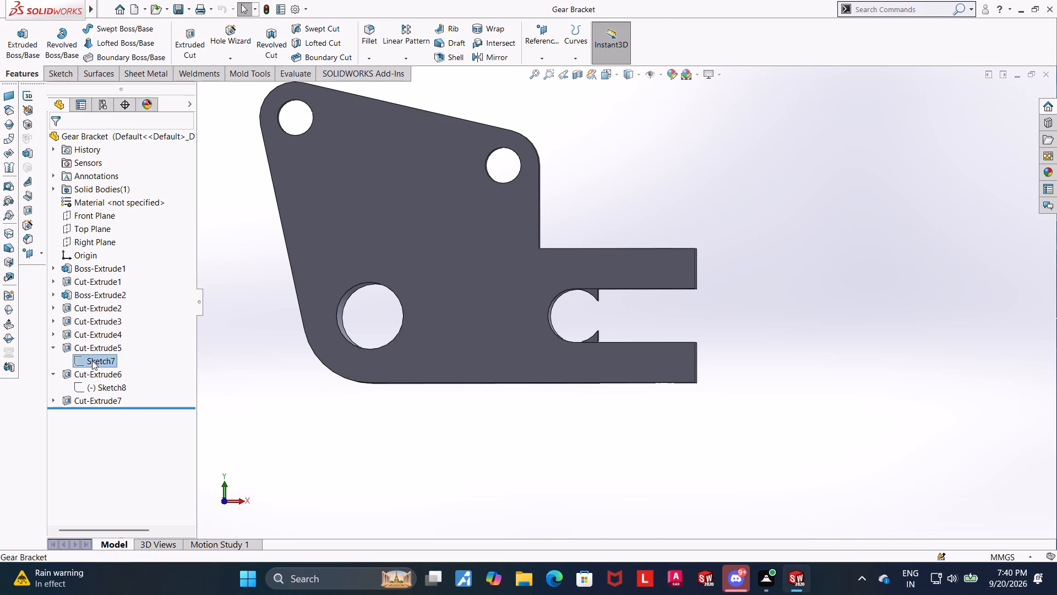
pyautogui.click(105, 329)
pyautogui.doubleClick(558, 274)
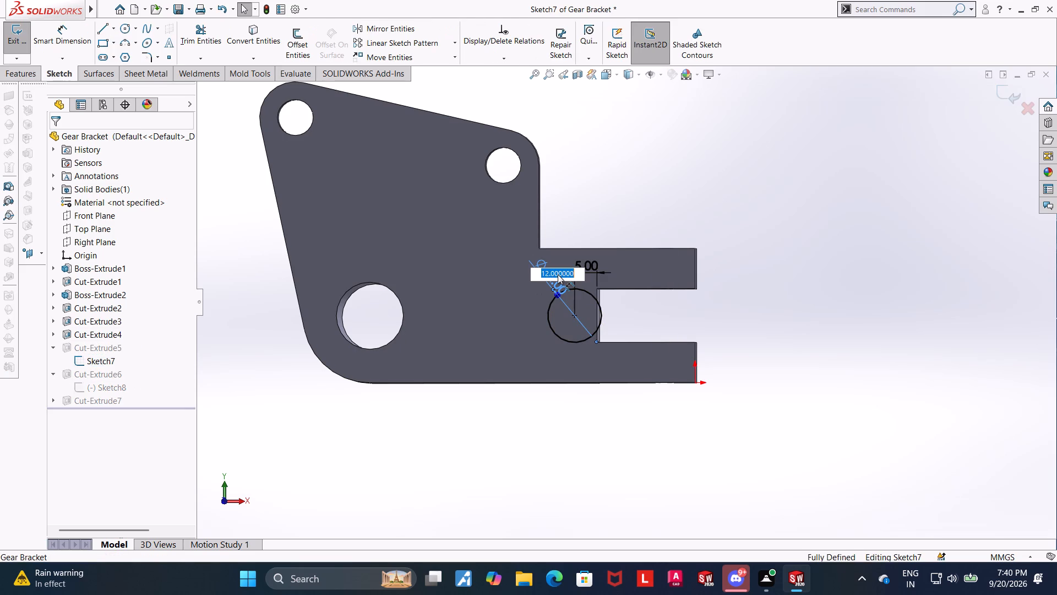
pyautogui.moveTo(579, 274); pyautogui.dragTo(489, 278)
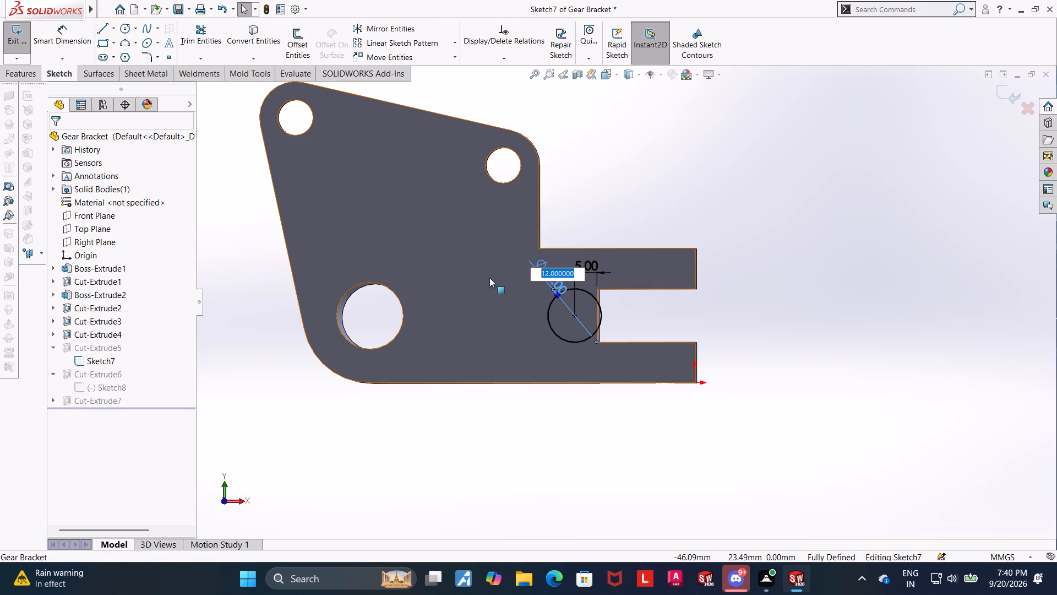
pyautogui.press('6')
pyautogui.press('Return')
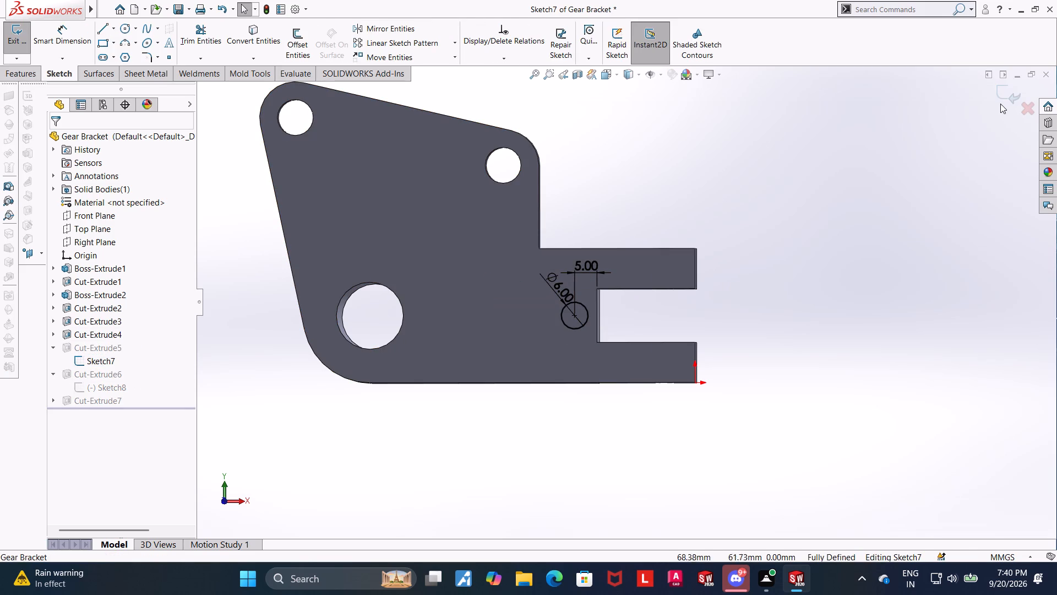
pyautogui.click(1000, 102)
pyautogui.click(1004, 96)
# Examine the pin hole and the slot recess from both sides of the bracket, identifying the Cut-Extrude6 and Cut-Extrude7 cuts.
pyautogui.click(851, 245)
pyautogui.scroll(1, 837, 265)
pyautogui.moveTo(837, 266); pyautogui.dragTo(824, 272, button='middle')
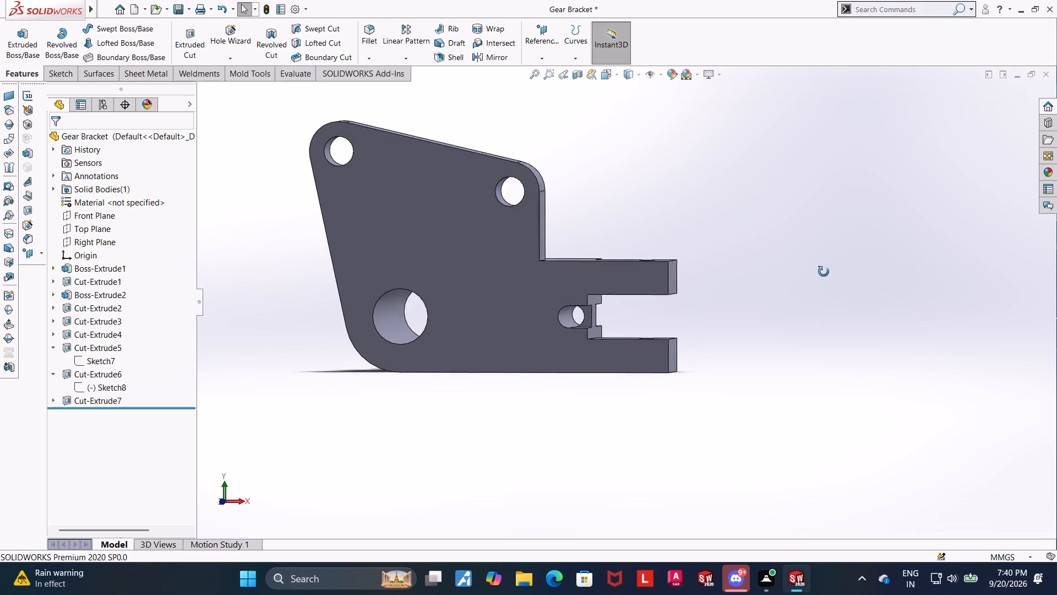
pyautogui.moveTo(824, 272); pyautogui.dragTo(625, 328, button='middle')
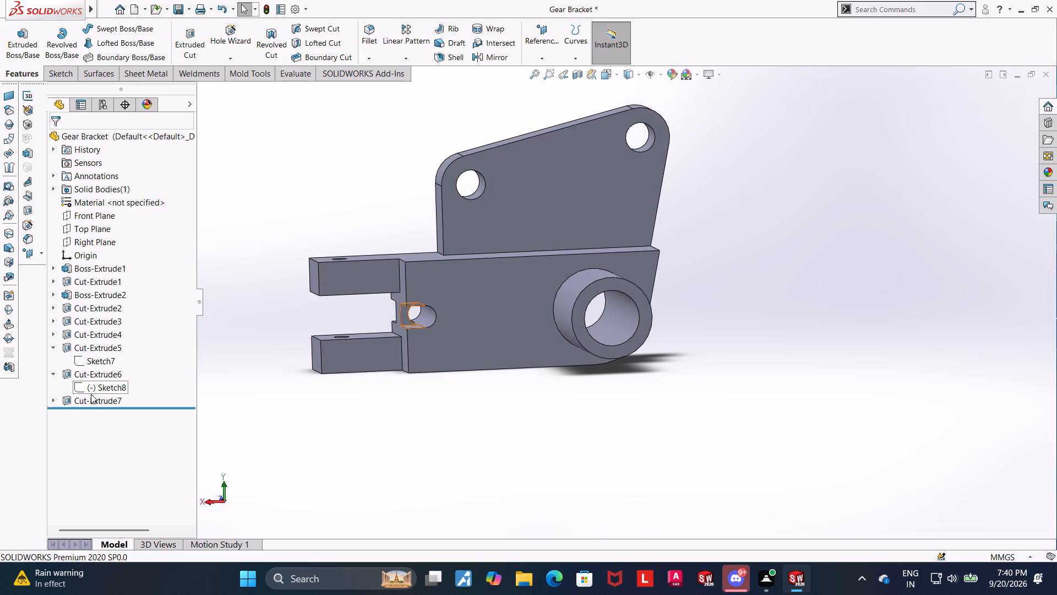
pyautogui.click(93, 397)
pyautogui.click(78, 388)
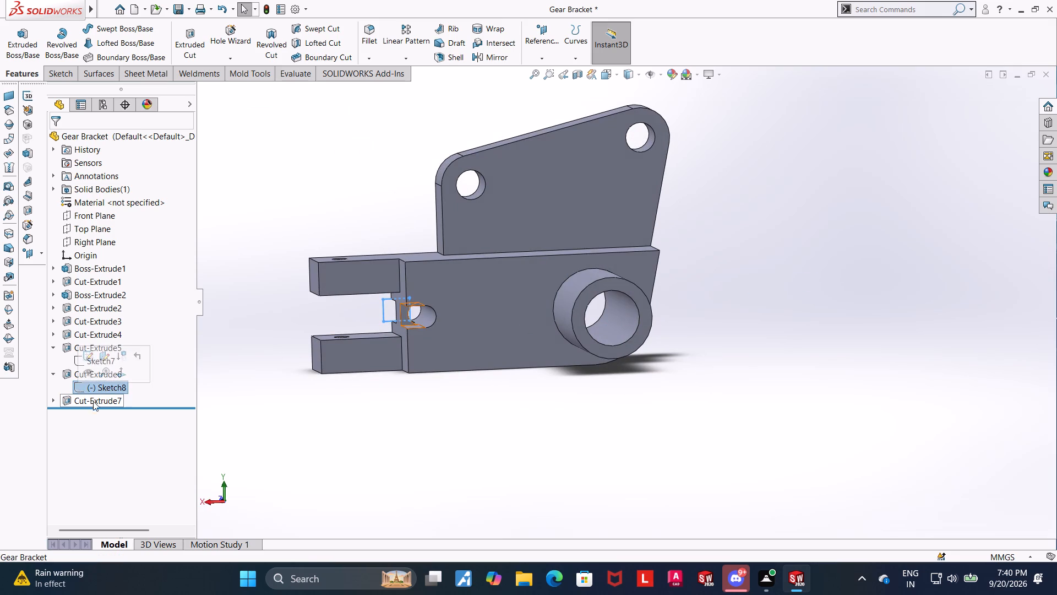
pyautogui.click(130, 425)
pyautogui.click(91, 387)
pyautogui.click(48, 372)
pyautogui.click(57, 374)
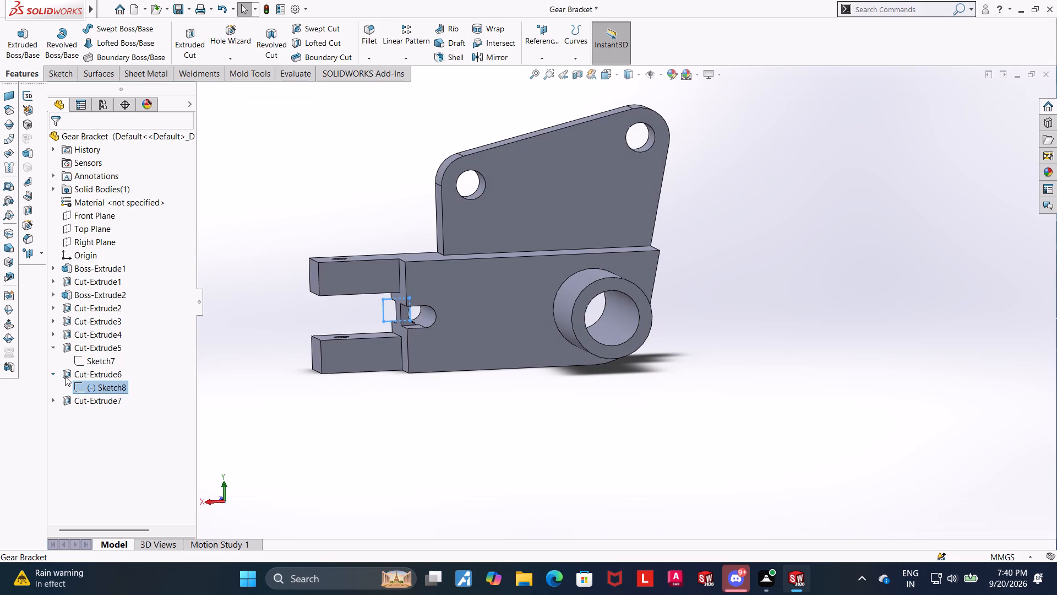
pyautogui.click(57, 387)
pyautogui.click(87, 393)
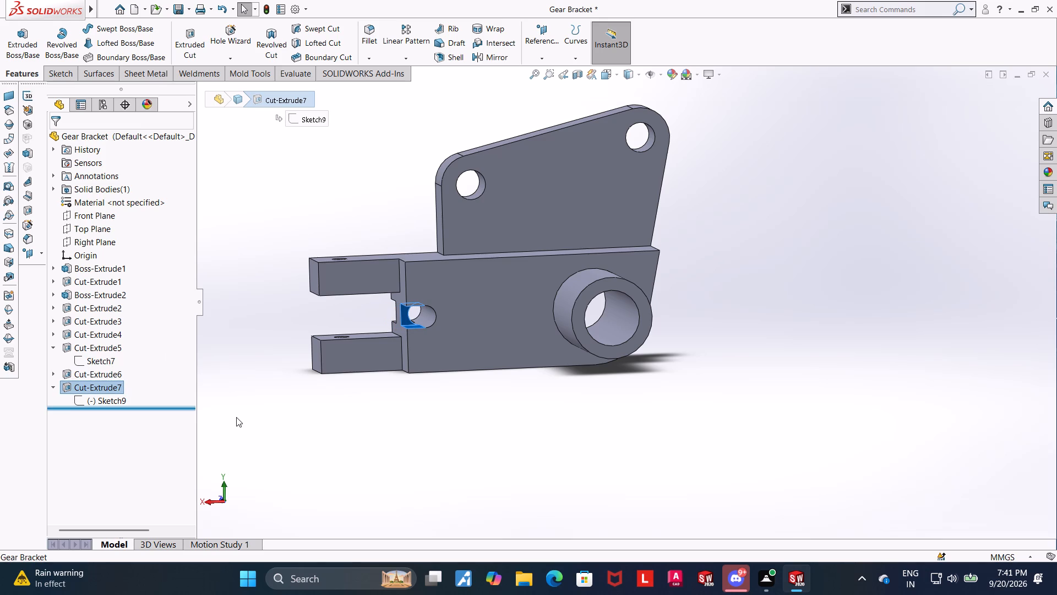
pyautogui.moveTo(371, 404); pyautogui.dragTo(553, 396, button='middle')
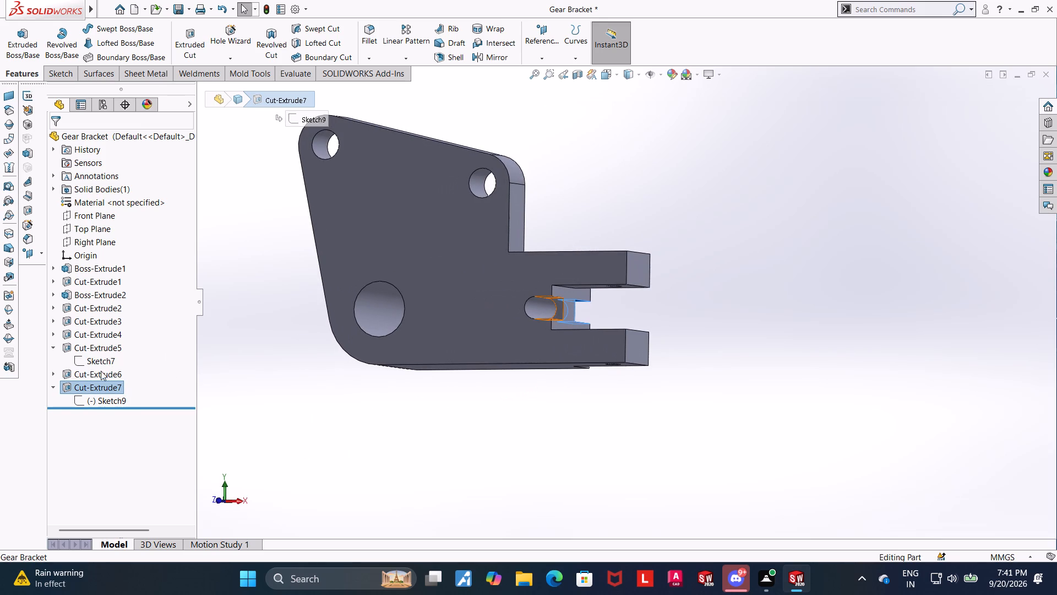
# Examine which geometry the sketches of Cut-Extrude5 and Cut-Extrude6 control around the pin hole and slot recess.
pyautogui.click(94, 363)
pyautogui.moveTo(378, 360); pyautogui.dragTo(416, 366, button='middle')
pyautogui.moveTo(370, 366); pyautogui.dragTo(363, 367, button='middle')
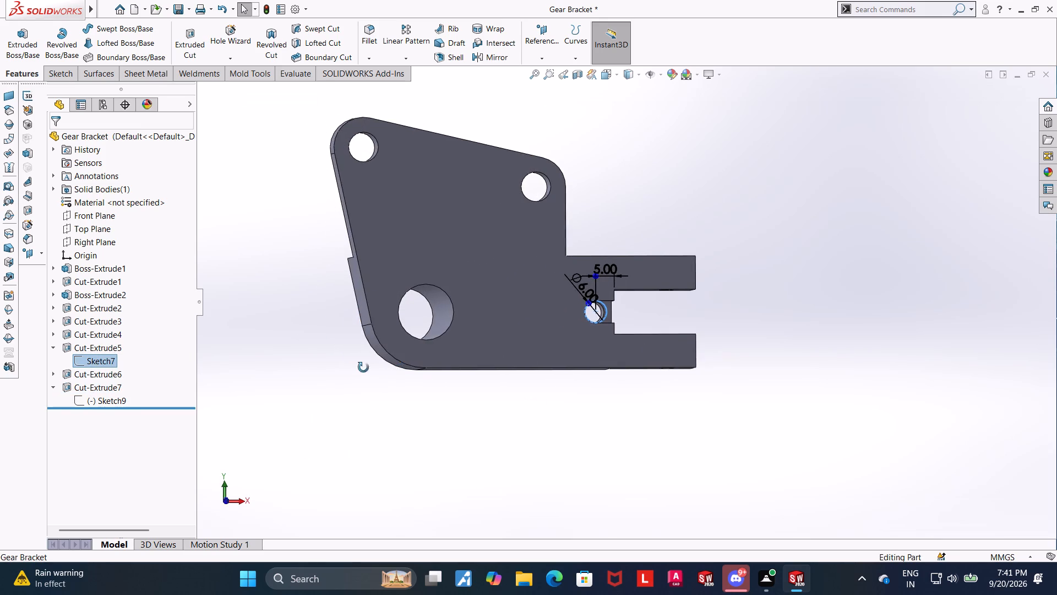
pyautogui.moveTo(363, 367); pyautogui.dragTo(347, 372, button='middle')
pyautogui.click(57, 372)
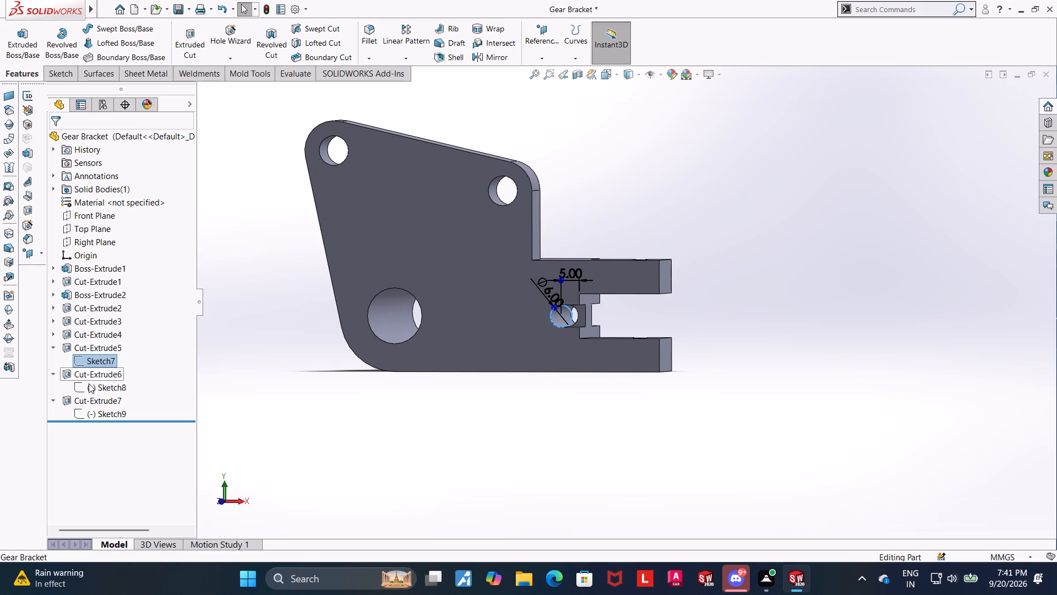
pyautogui.click(89, 384)
pyautogui.moveTo(394, 428); pyautogui.dragTo(275, 428, button='middle')
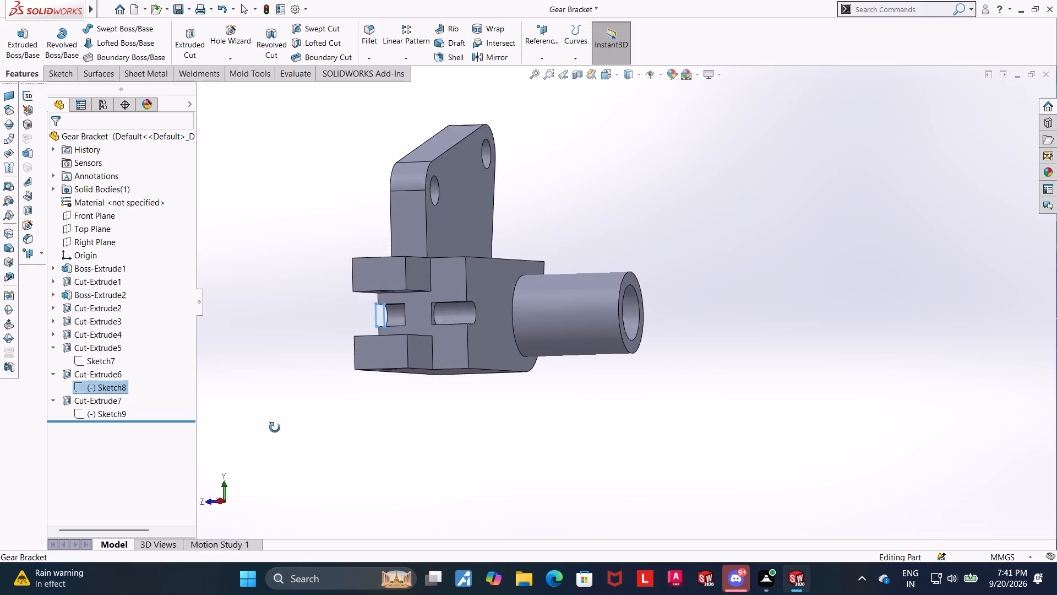
pyautogui.moveTo(275, 428); pyautogui.dragTo(191, 441, button='middle')
# Open Cut-Extrude7's sketch for editing and draw a circle centred on the pin hole, larger than the hole.
pyautogui.click(94, 416)
pyautogui.click(111, 386)
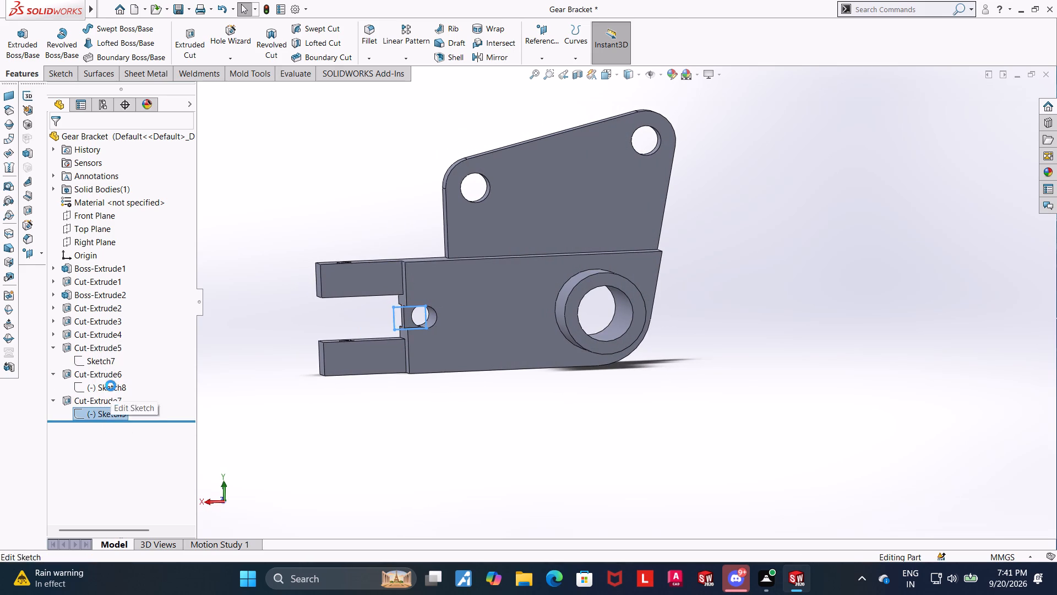
pyautogui.click(118, 412)
pyautogui.click(148, 396)
pyautogui.scroll(-2, 493, 431)
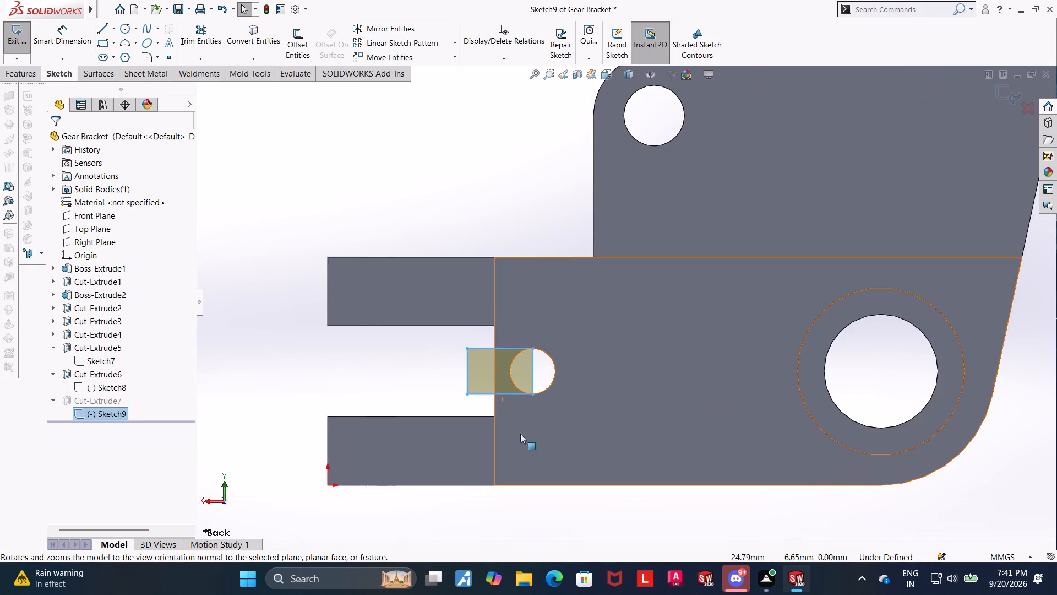
pyautogui.scroll(-5, 576, 362)
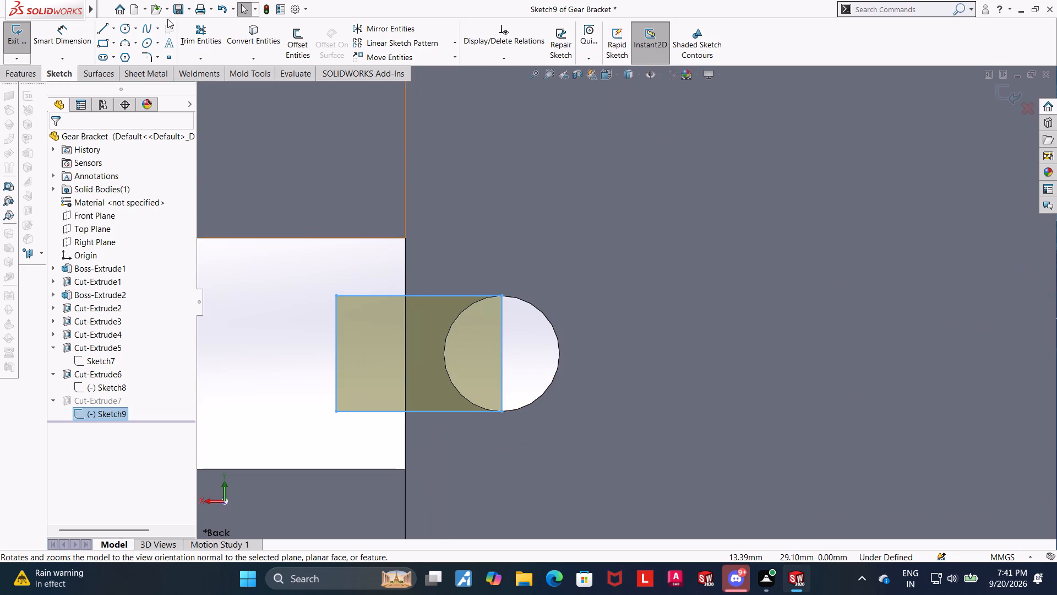
pyautogui.click(123, 30)
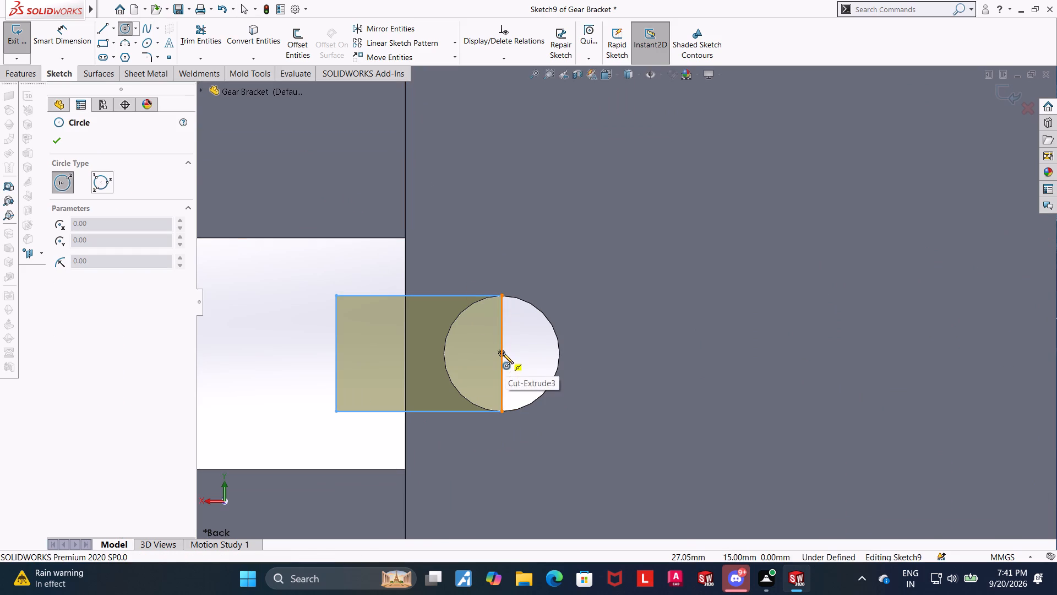
pyautogui.click(502, 351)
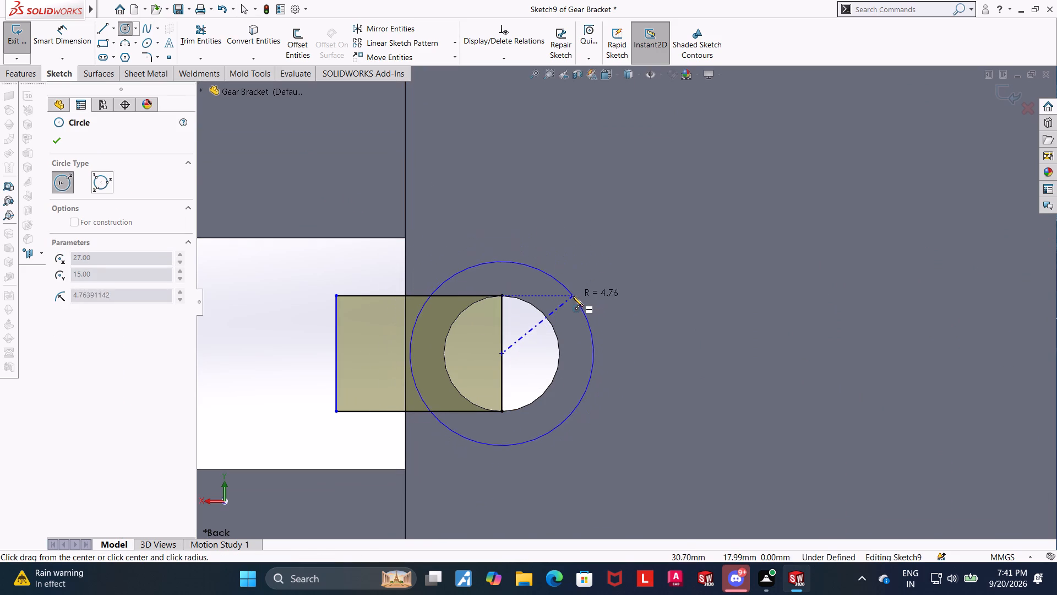
pyautogui.click(585, 294)
pyautogui.press('Escape')
pyautogui.press('Escape')
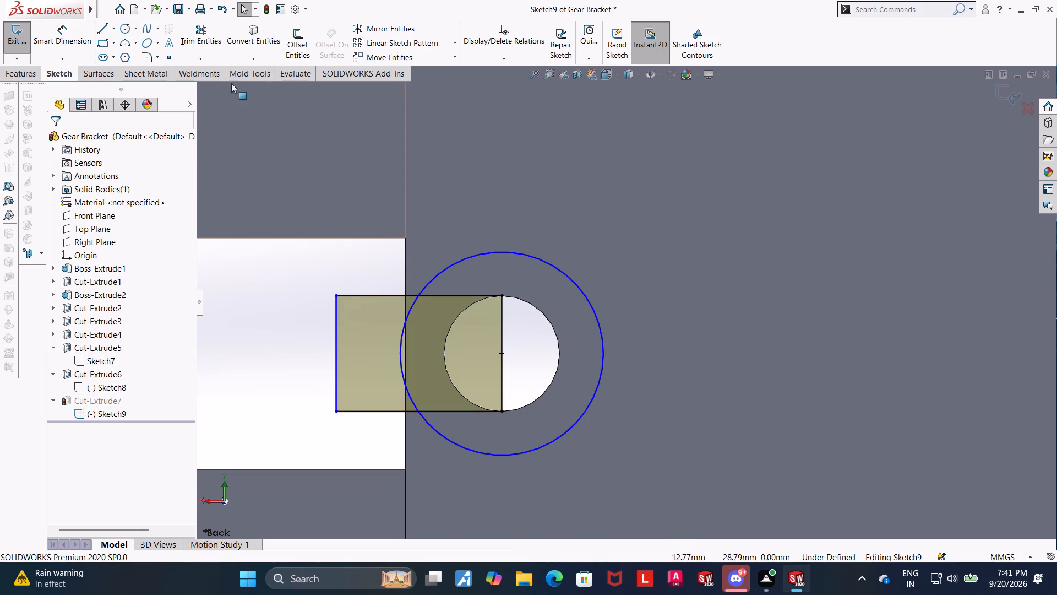
# Trim away all lines of the rectangle in Cut-Extrude7's sketch, keeping only the circle.
pyautogui.click(202, 37)
pyautogui.moveTo(350, 312); pyautogui.dragTo(319, 375)
pyautogui.moveTo(364, 263); pyautogui.dragTo(345, 393)
pyautogui.moveTo(347, 397); pyautogui.dragTo(348, 437)
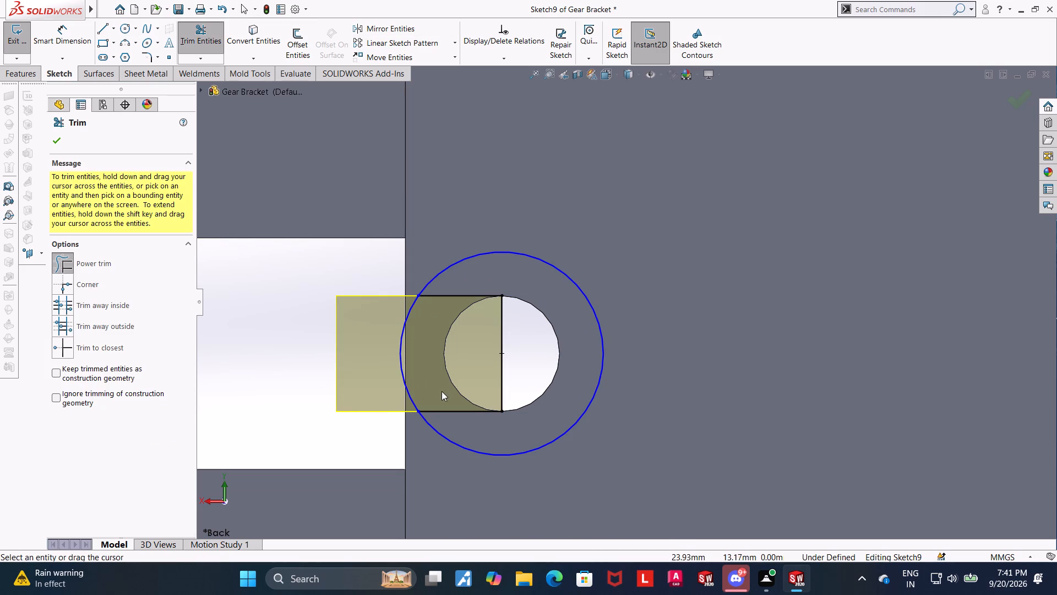
pyautogui.moveTo(440, 391); pyautogui.dragTo(472, 441)
pyautogui.moveTo(438, 306); pyautogui.dragTo(469, 282)
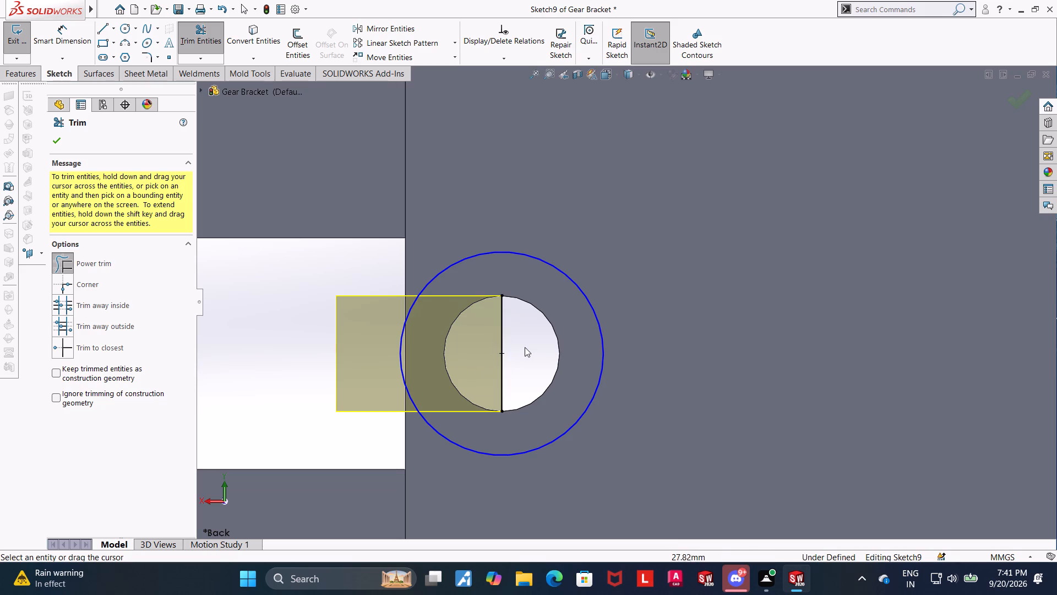
pyautogui.moveTo(519, 349); pyautogui.dragTo(487, 353)
pyautogui.press('Escape')
pyautogui.press('Escape')
# Dimension the circle's diameter to 12 mm and exit Cut-Extrude7's sketch.
pyautogui.scroll(2, 329, 347)
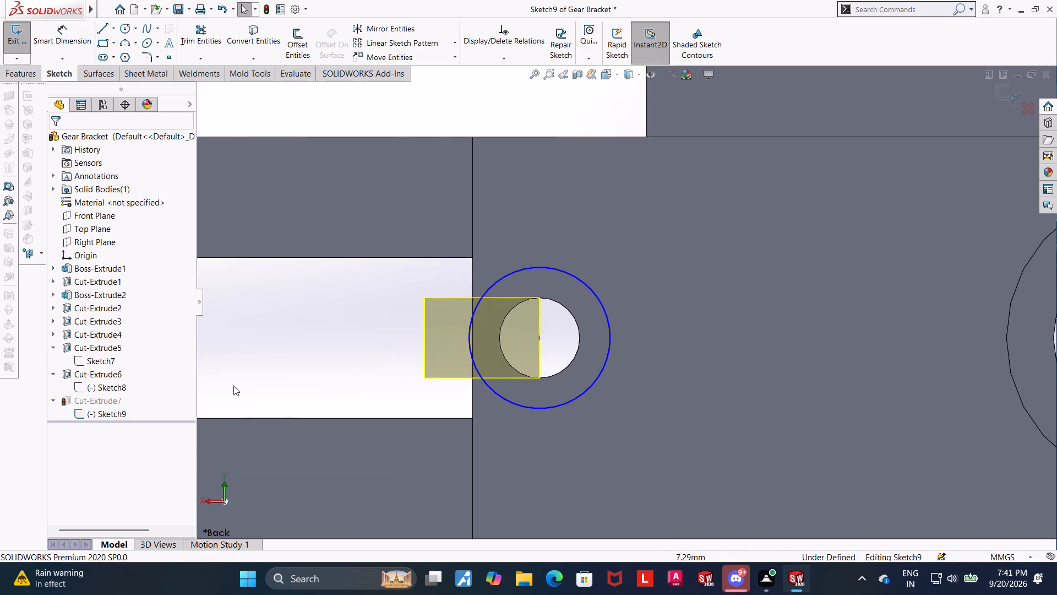
pyautogui.scroll(2, 673, 332)
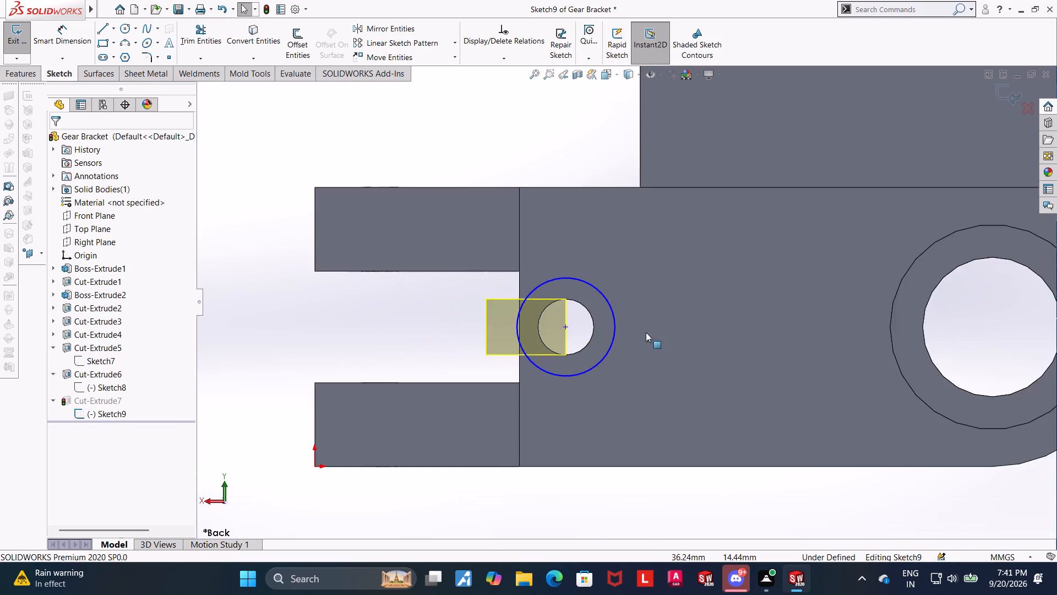
pyautogui.scroll(-3, 629, 331)
pyautogui.press('Escape')
pyautogui.press('Escape')
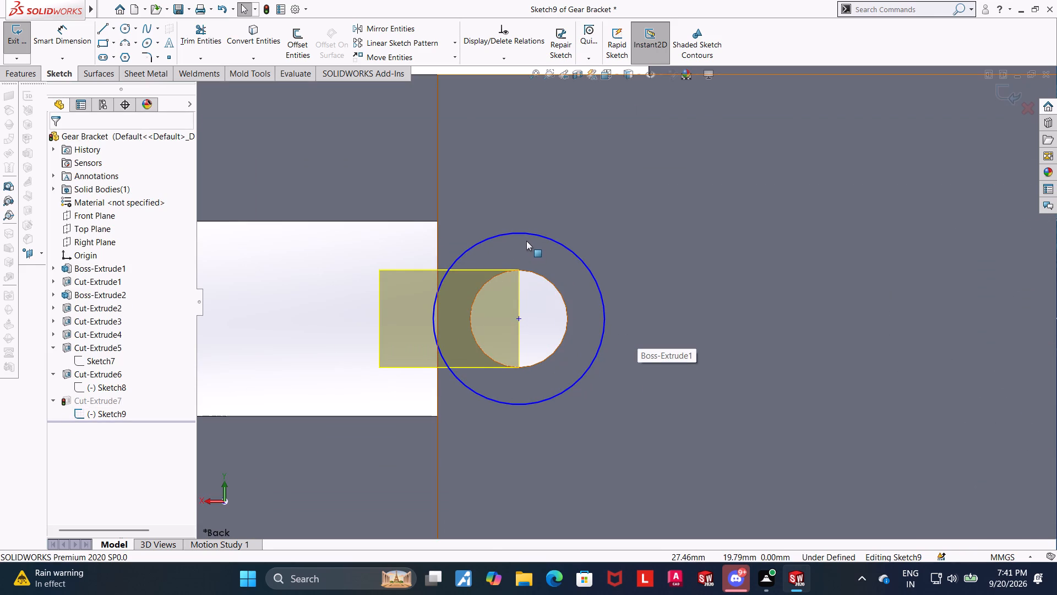
pyautogui.click(64, 48)
pyautogui.click(580, 257)
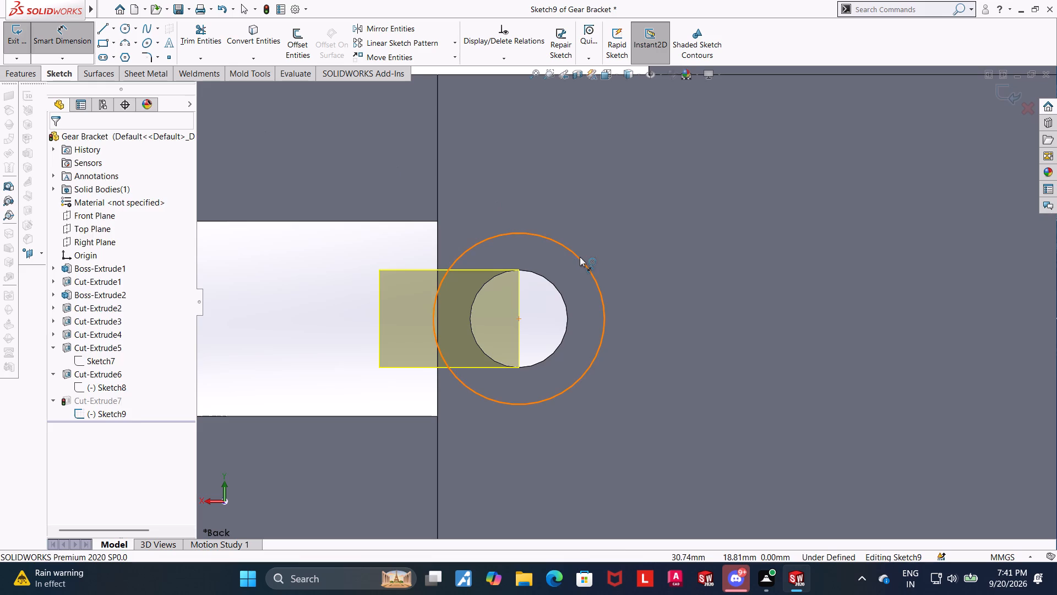
pyautogui.click(600, 246)
pyautogui.write('12')
pyautogui.press('Return')
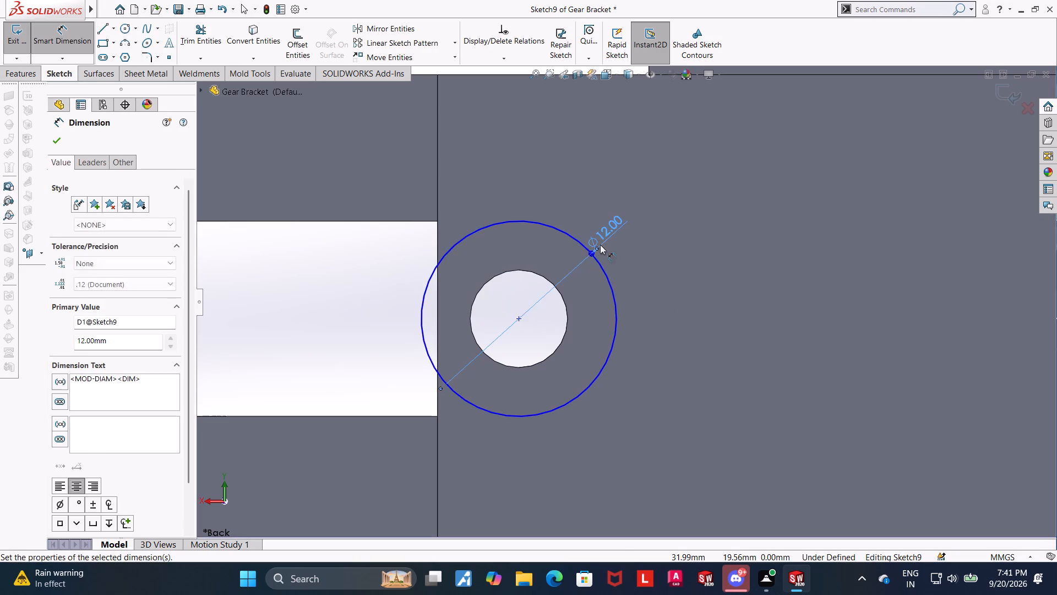
pyautogui.press('Escape')
pyautogui.press('Escape')
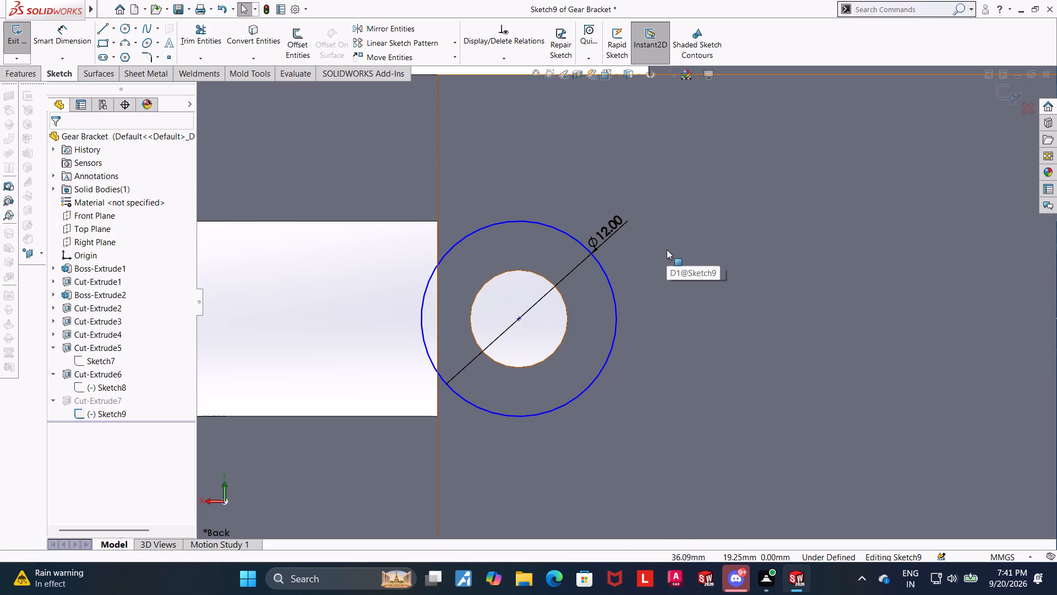
pyautogui.click(998, 88)
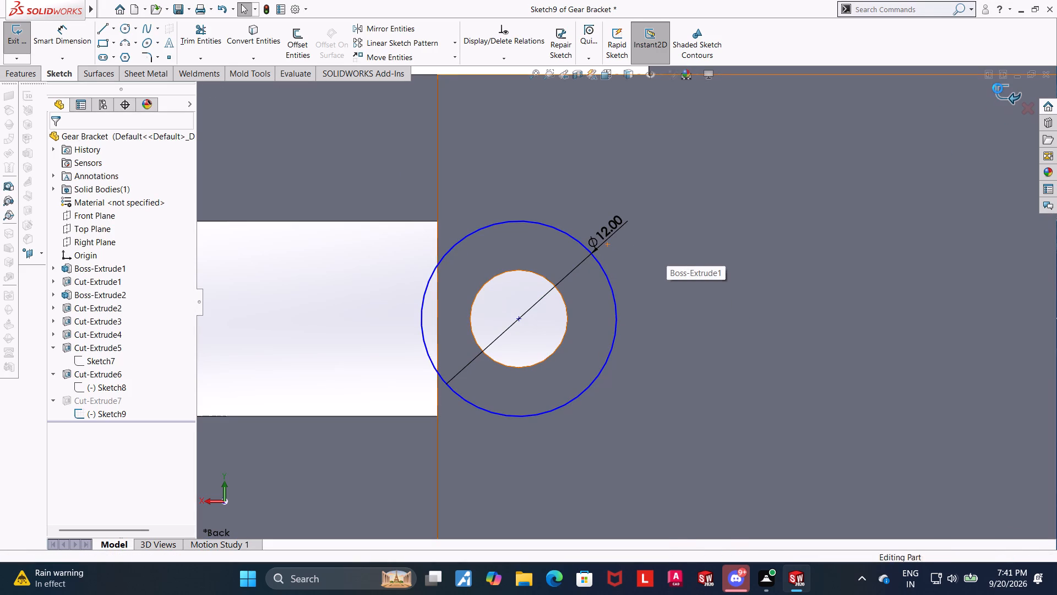
# Examine the circular recess around the pin hole and its opening into the fork slot from several angles.
pyautogui.scroll(3, 813, 193)
pyautogui.moveTo(646, 299); pyautogui.dragTo(680, 306, button='middle')
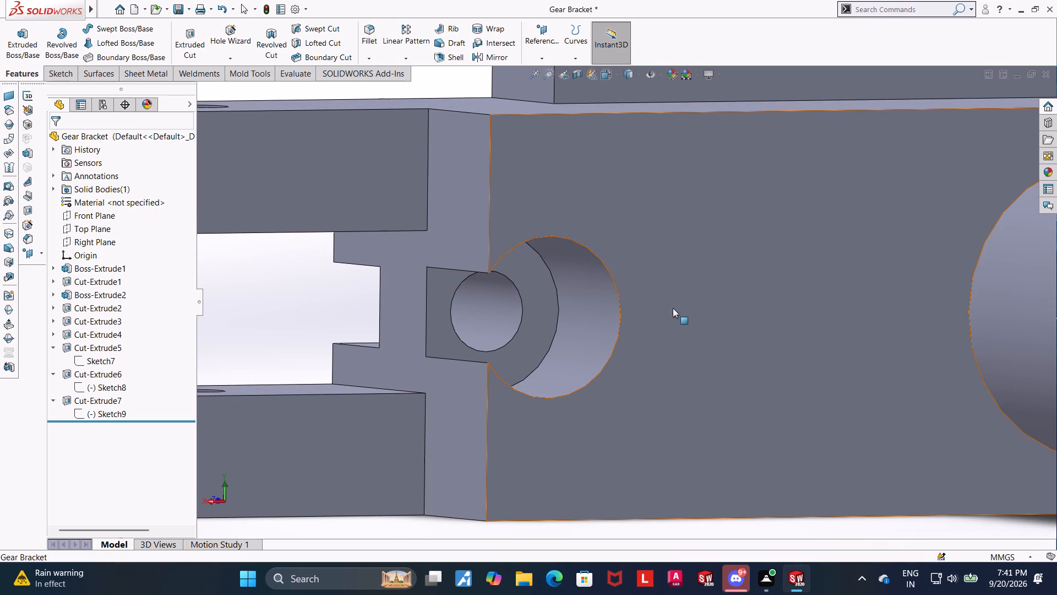
pyautogui.moveTo(686, 284); pyautogui.dragTo(663, 284, button='middle')
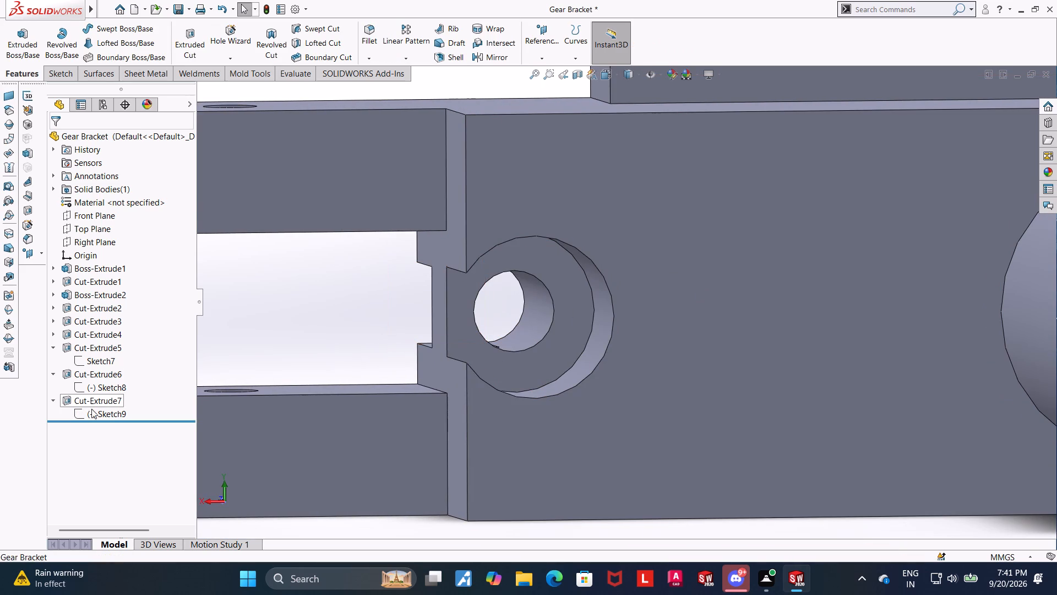
pyautogui.click(102, 409)
pyautogui.click(347, 314)
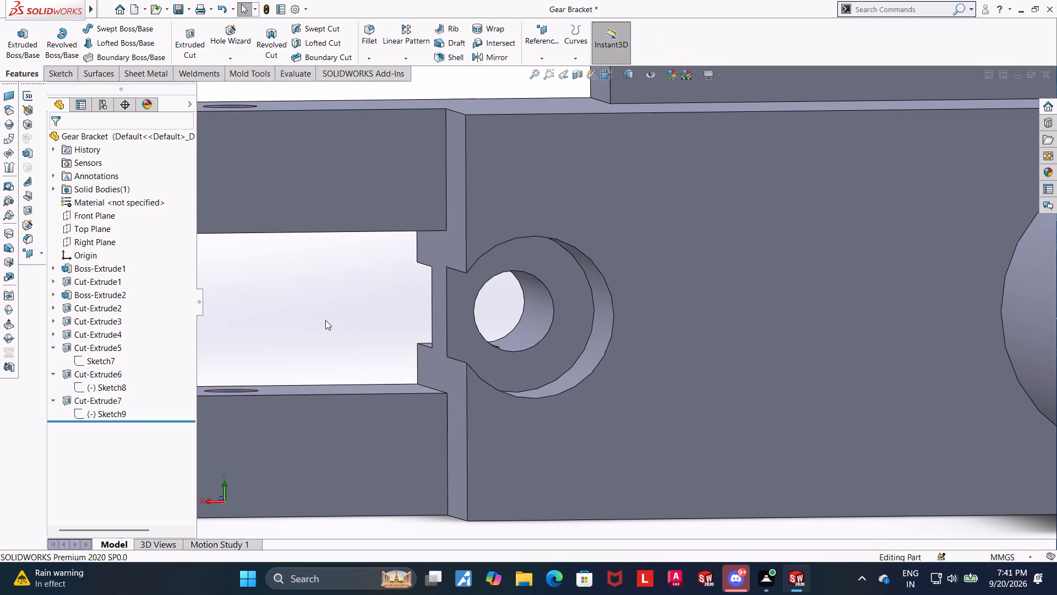
pyautogui.scroll(1, 325, 320)
pyautogui.moveTo(369, 318); pyautogui.dragTo(454, 324, button='middle')
pyautogui.scroll(3, 455, 330)
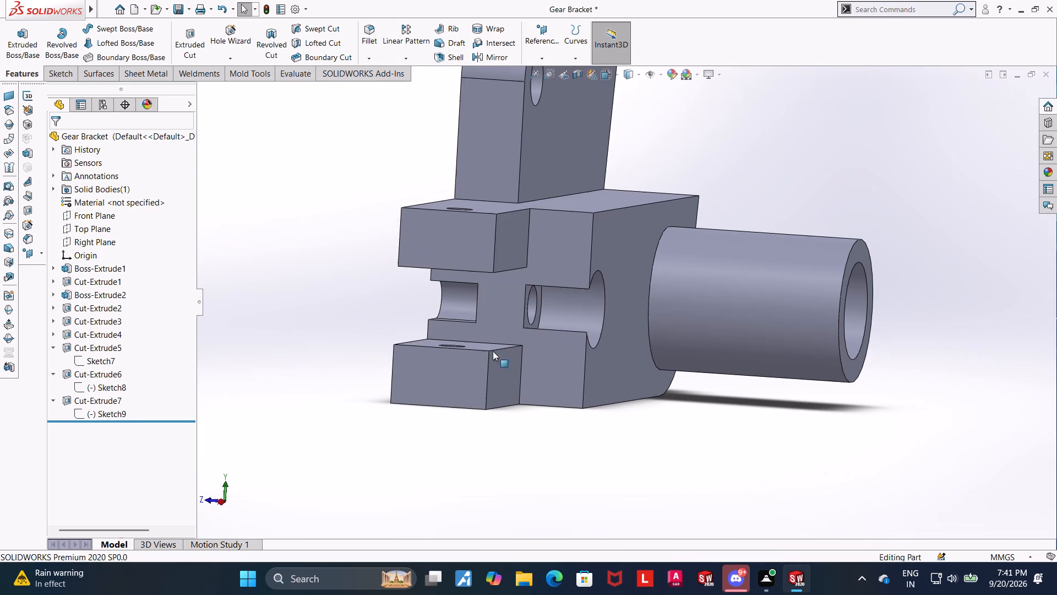
pyautogui.click(721, 455)
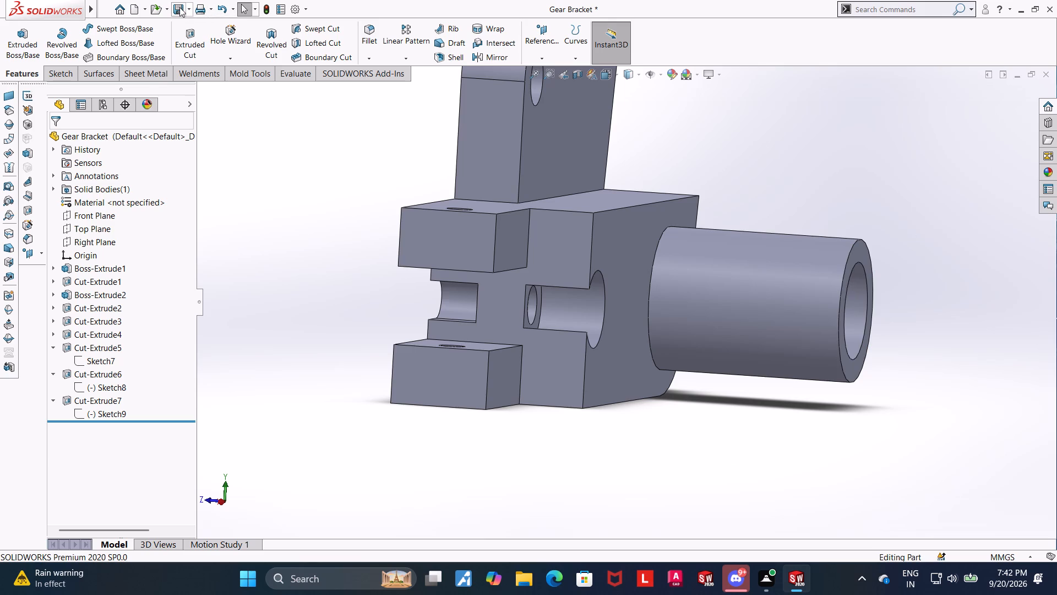
# Save the Gear Bracket part.
pyautogui.click(179, 8)
# Switch to the Assem1 assembly and rebuild it with the changed part.
pyautogui.scroll(6, 269, 231)
pyautogui.moveTo(288, 251); pyautogui.dragTo(394, 279, button='middle')
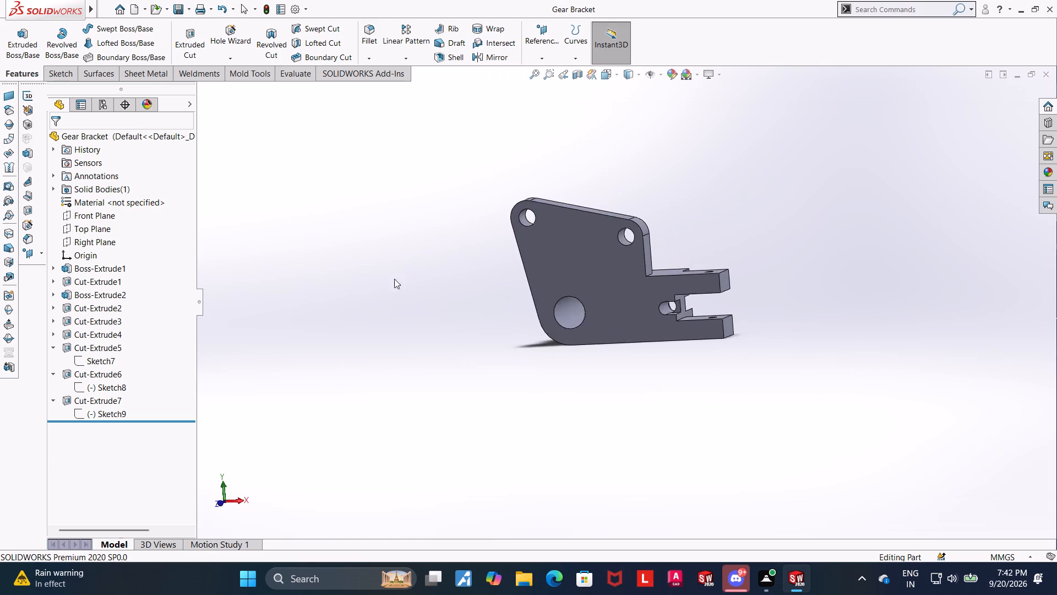
pyautogui.moveTo(394, 279); pyautogui.dragTo(395, 279, button='middle')
pyautogui.scroll(-1, 854, 202)
pyautogui.scroll(-2, 733, 351)
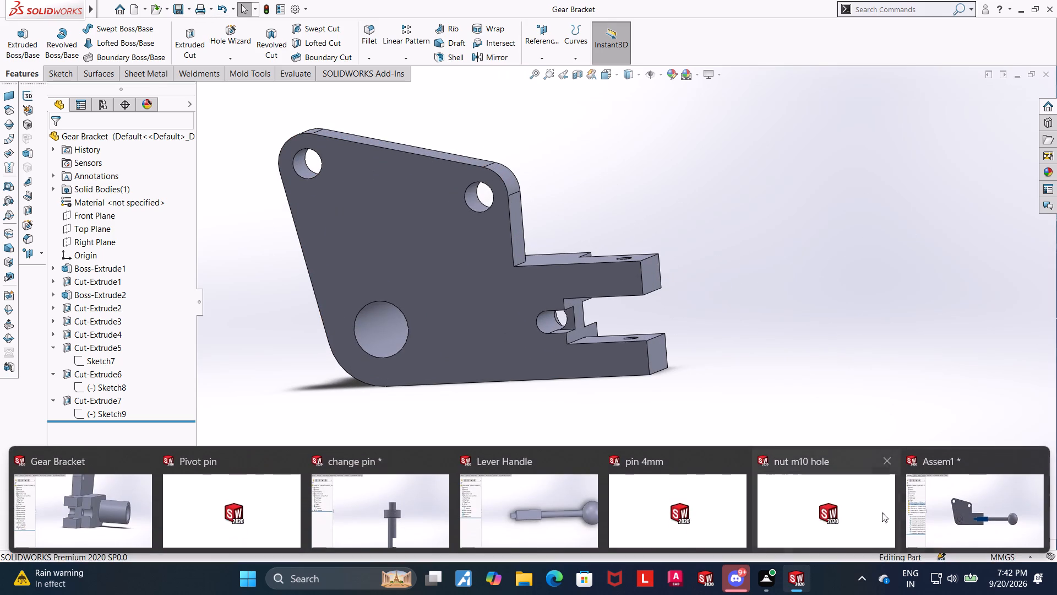
pyautogui.click(971, 501)
pyautogui.click(118, 77)
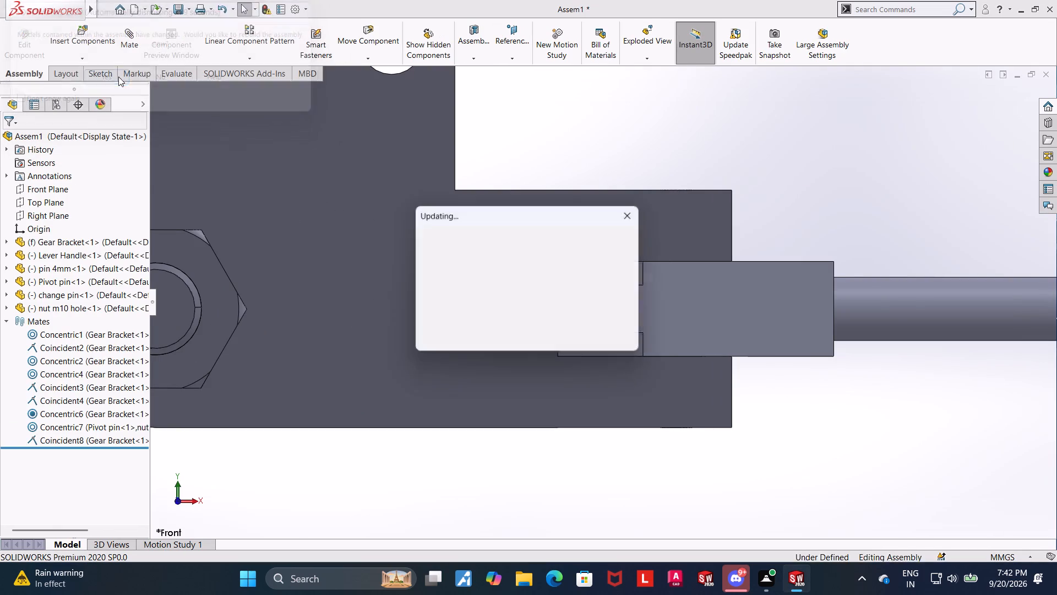
# Pull the lever handle along the bracket's fork, inspect its tongue from below and return to the front view.
pyautogui.scroll(4, 661, 337)
pyautogui.scroll(3, 749, 355)
pyautogui.scroll(-4, 619, 291)
pyautogui.moveTo(725, 363); pyautogui.dragTo(724, 364, button='middle')
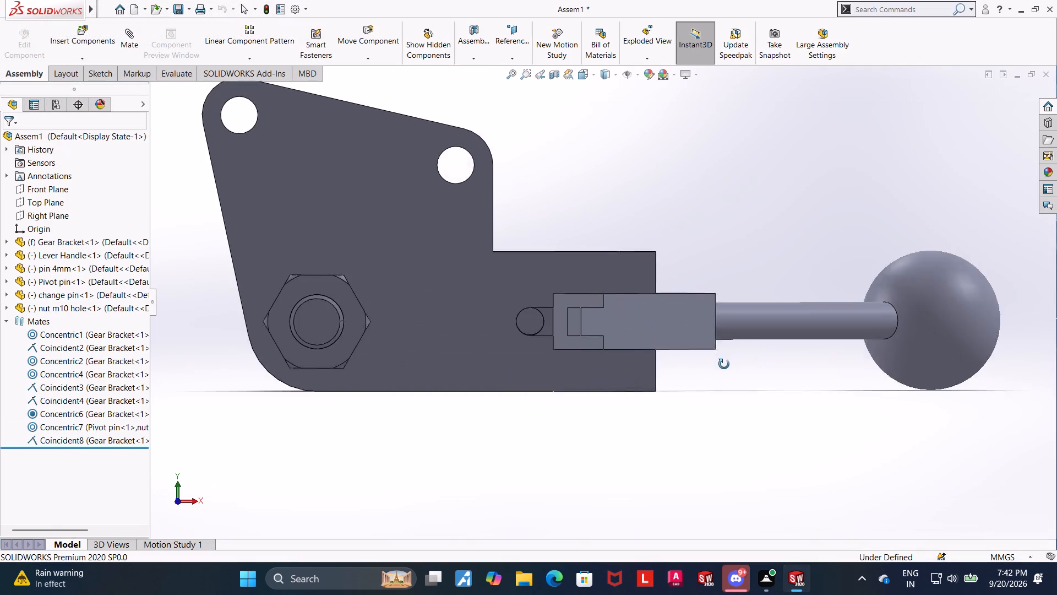
pyautogui.moveTo(724, 364); pyautogui.dragTo(729, 386, button='middle')
pyautogui.moveTo(688, 332); pyautogui.dragTo(762, 419)
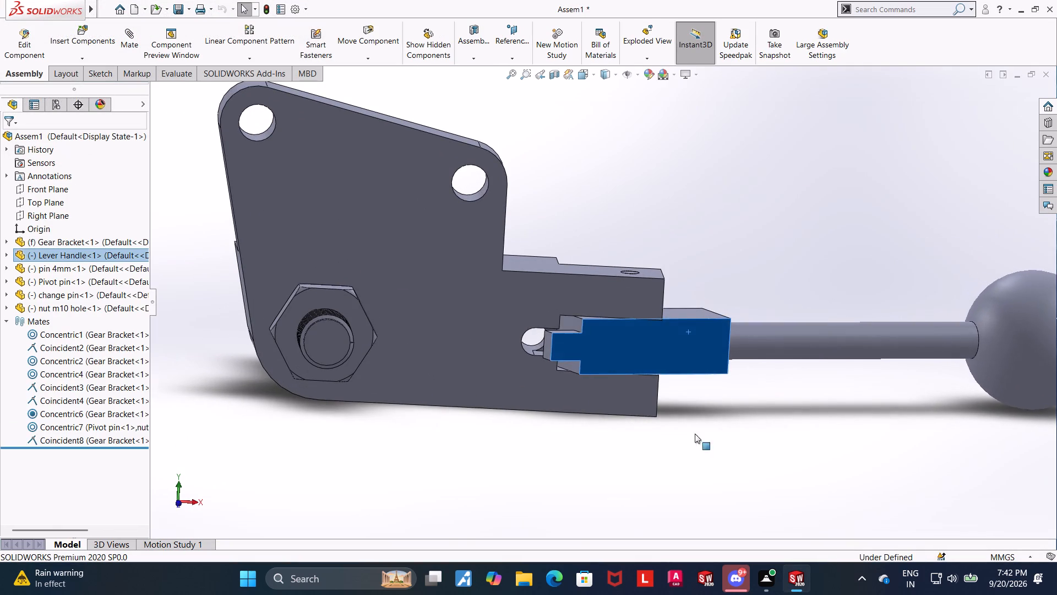
pyautogui.scroll(4, 655, 392)
pyautogui.scroll(-5, 616, 320)
pyautogui.moveTo(649, 396); pyautogui.dragTo(685, 281, button='middle')
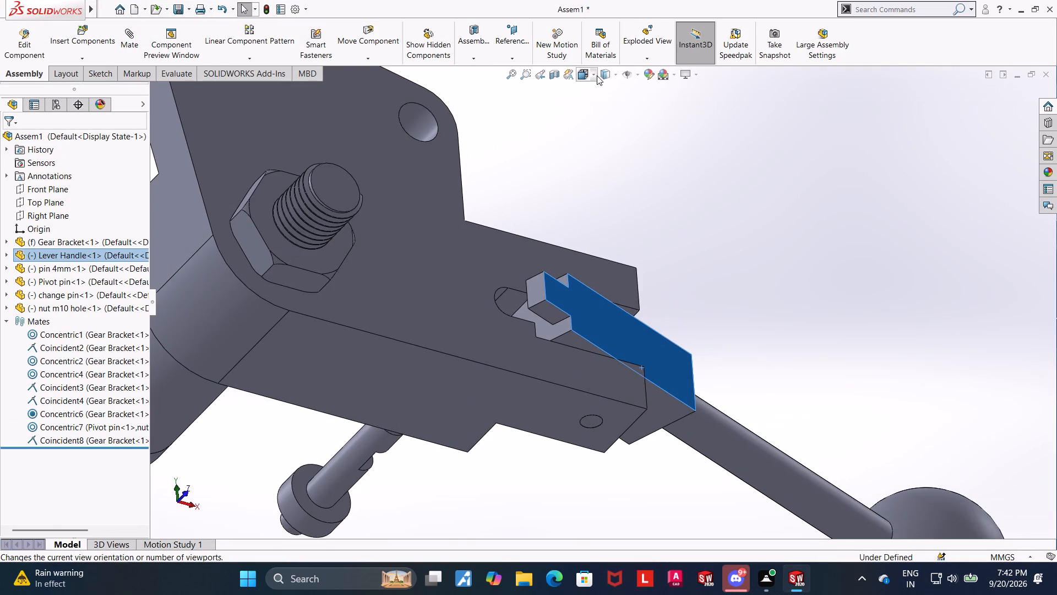
pyautogui.click(580, 68)
pyautogui.click(536, 332)
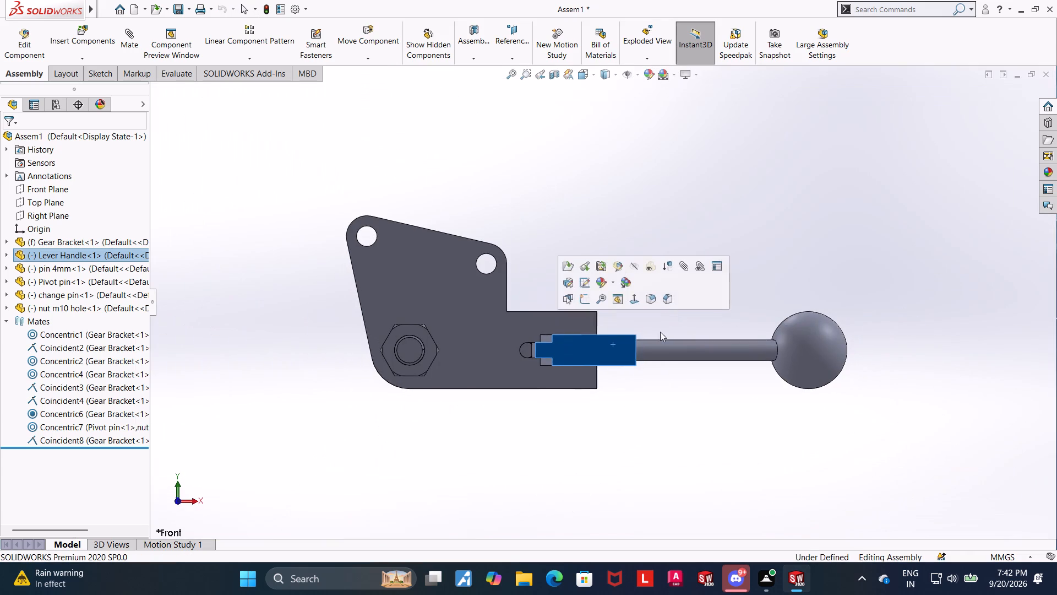
# Slide the lever handle in and out of the bracket's slot to check how its tongue meets the recess.
pyautogui.moveTo(652, 346); pyautogui.dragTo(684, 359)
pyautogui.scroll(-11, 504, 341)
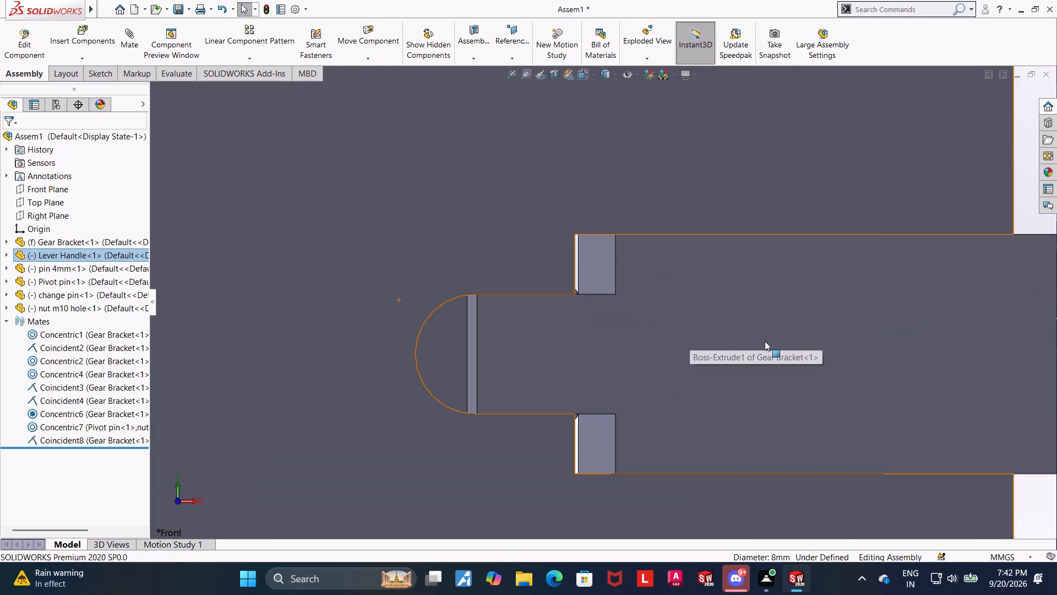
pyautogui.moveTo(744, 366); pyautogui.dragTo(715, 363)
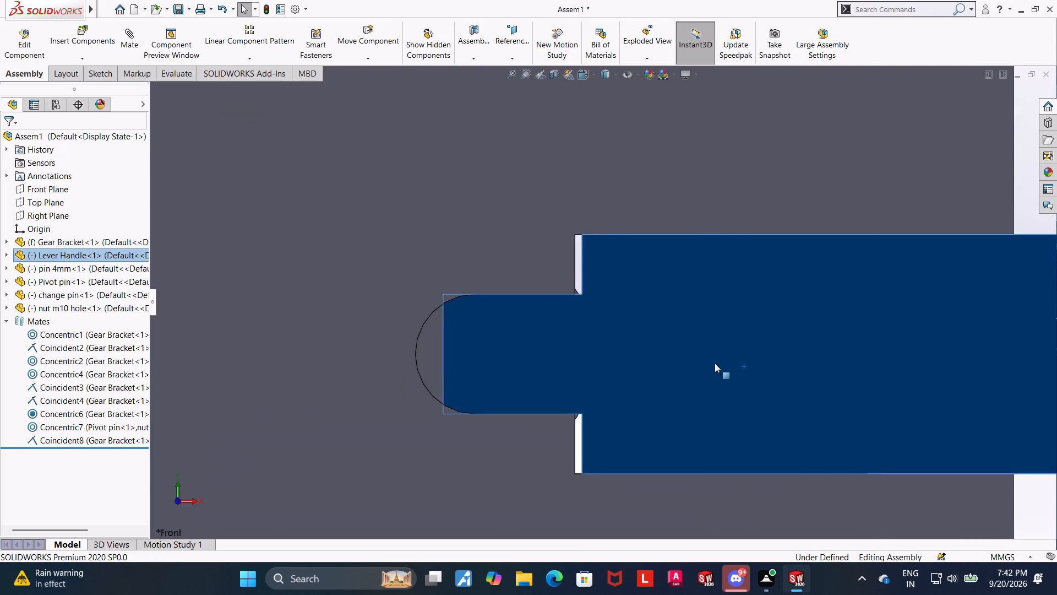
pyautogui.moveTo(715, 363); pyautogui.dragTo(719, 363)
pyautogui.scroll(4, 719, 363)
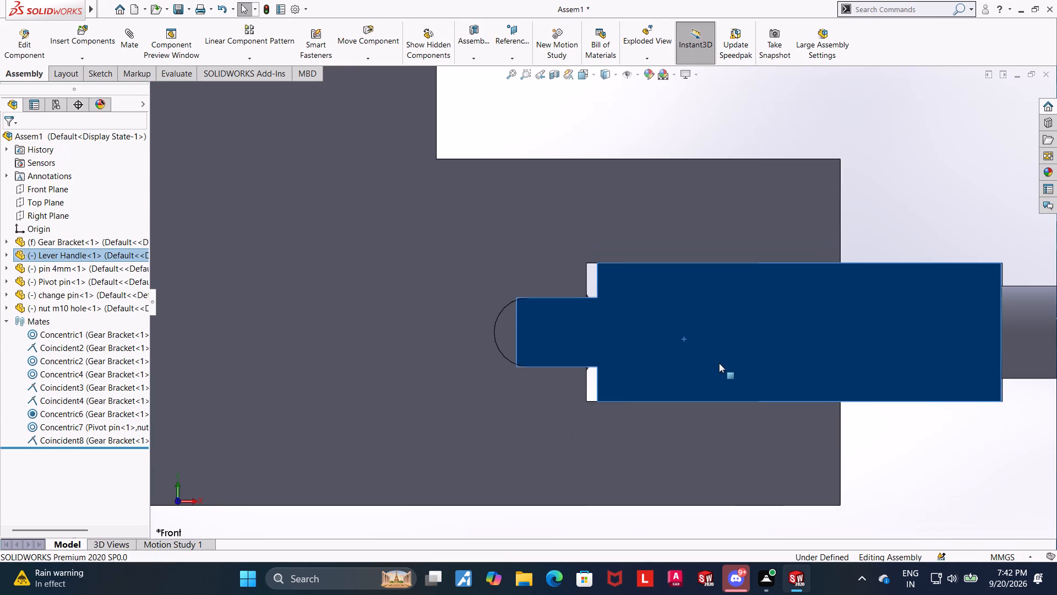
pyautogui.moveTo(719, 358); pyautogui.dragTo(762, 351)
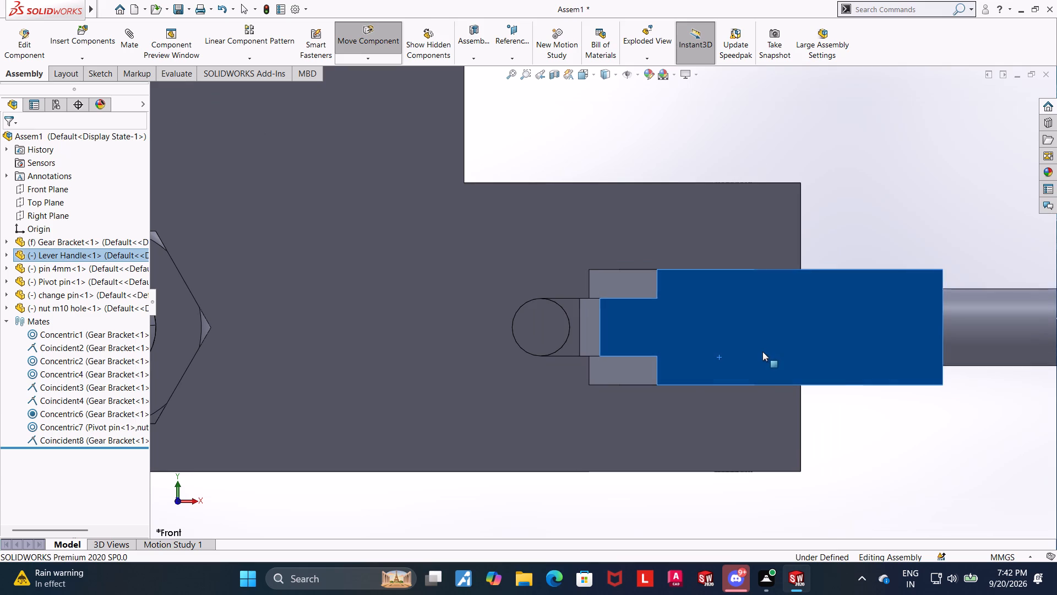
# Swing the lever handle about its pin in the bracket's fork and examine its tongue from the rear and front sides.
pyautogui.scroll(4, 762, 351)
pyautogui.moveTo(828, 346); pyautogui.dragTo(665, 435, button='middle')
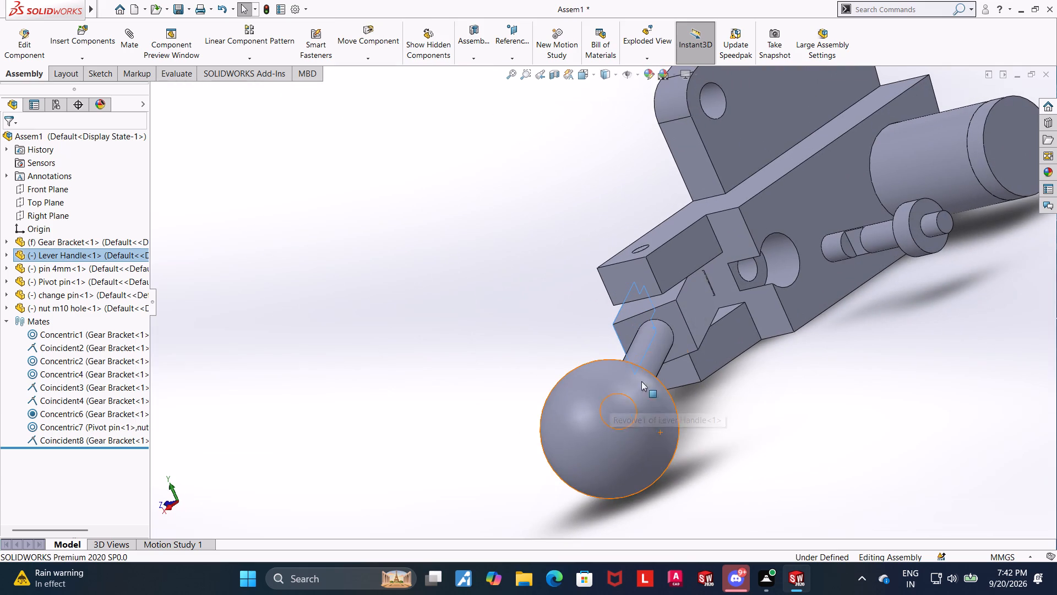
pyautogui.moveTo(640, 420); pyautogui.dragTo(517, 352)
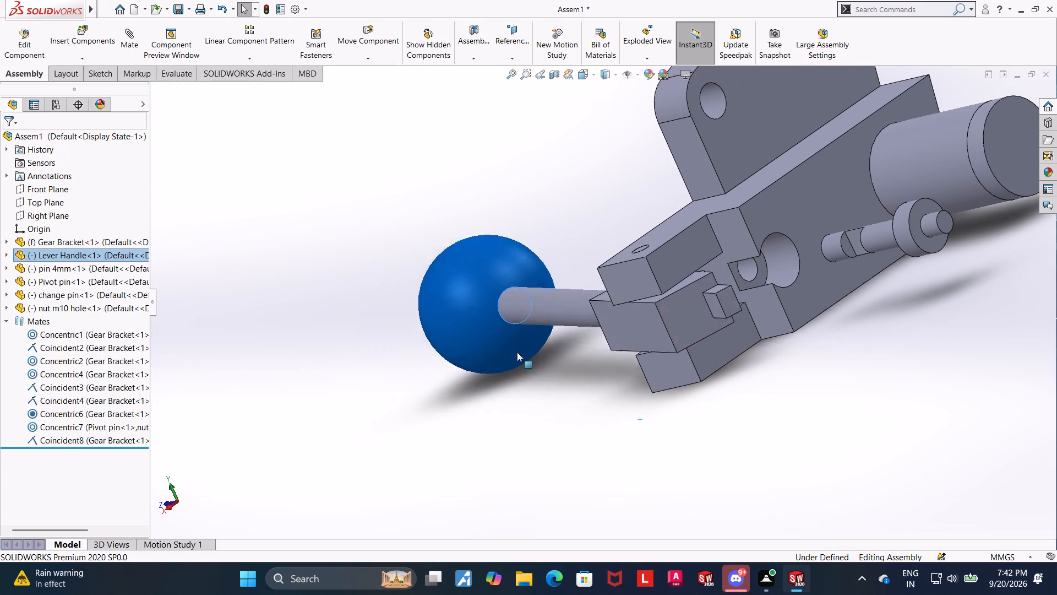
pyautogui.moveTo(517, 352); pyautogui.dragTo(0, 495)
pyautogui.moveTo(393, 384); pyautogui.dragTo(341, 419)
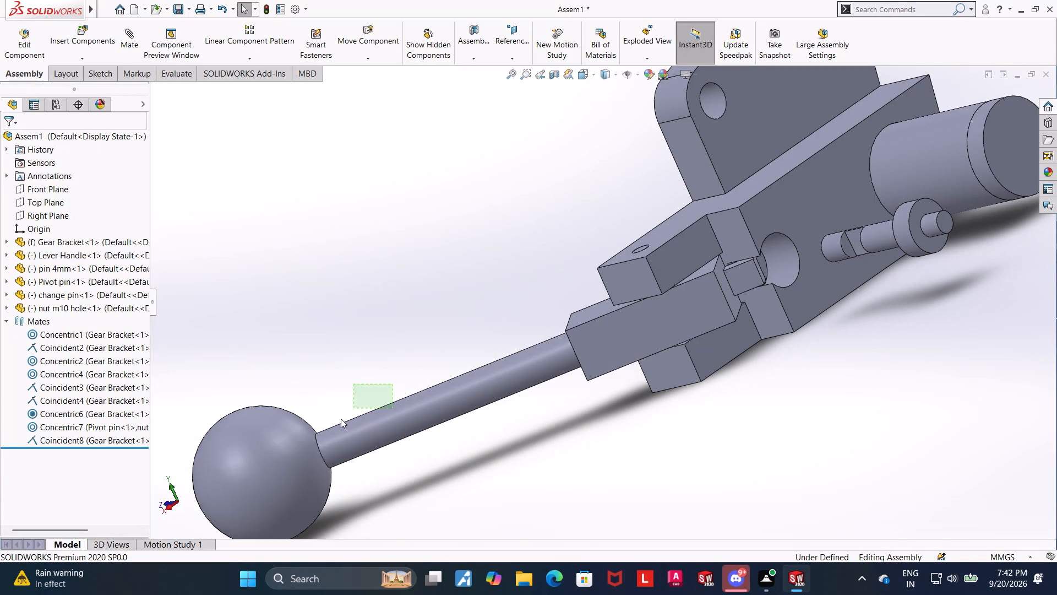
pyautogui.moveTo(341, 419); pyautogui.dragTo(332, 428)
pyautogui.scroll(6, 443, 398)
pyautogui.click(510, 376)
pyautogui.scroll(-5, 554, 337)
pyautogui.moveTo(631, 311); pyautogui.dragTo(686, 302, button='middle')
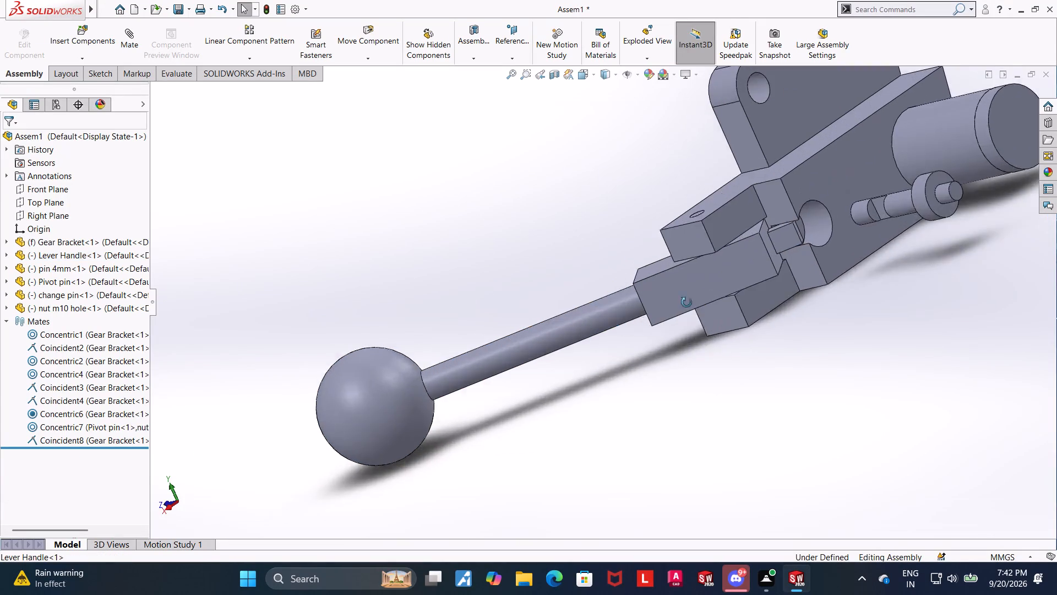
pyautogui.moveTo(686, 302); pyautogui.dragTo(835, 279, button='middle')
pyautogui.moveTo(748, 391); pyautogui.dragTo(687, 461, button='middle')
pyautogui.scroll(1, 690, 411)
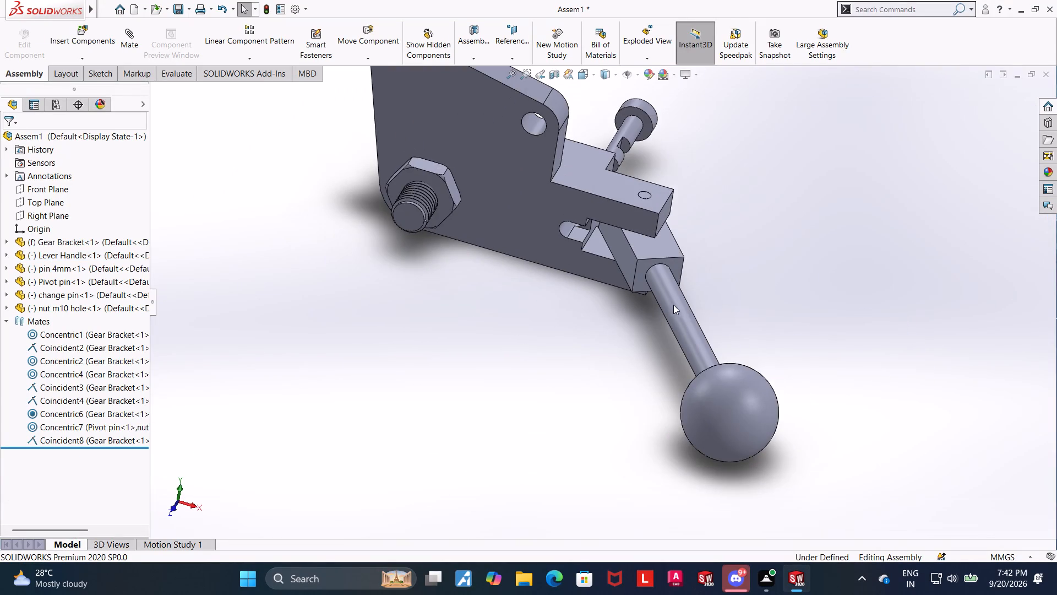
# Swing the lever handle back in line with the bracket's slot and check from the front how its tongue meets the recess.
pyautogui.scroll(-5, 654, 220)
pyautogui.moveTo(666, 457); pyautogui.dragTo(897, 312)
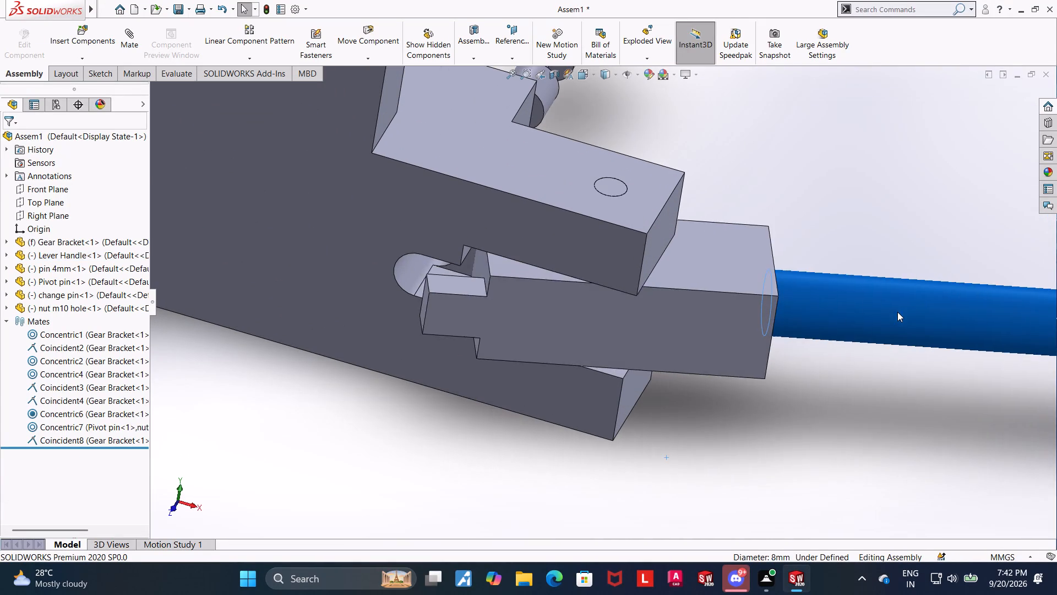
pyautogui.moveTo(897, 312); pyautogui.dragTo(873, 351)
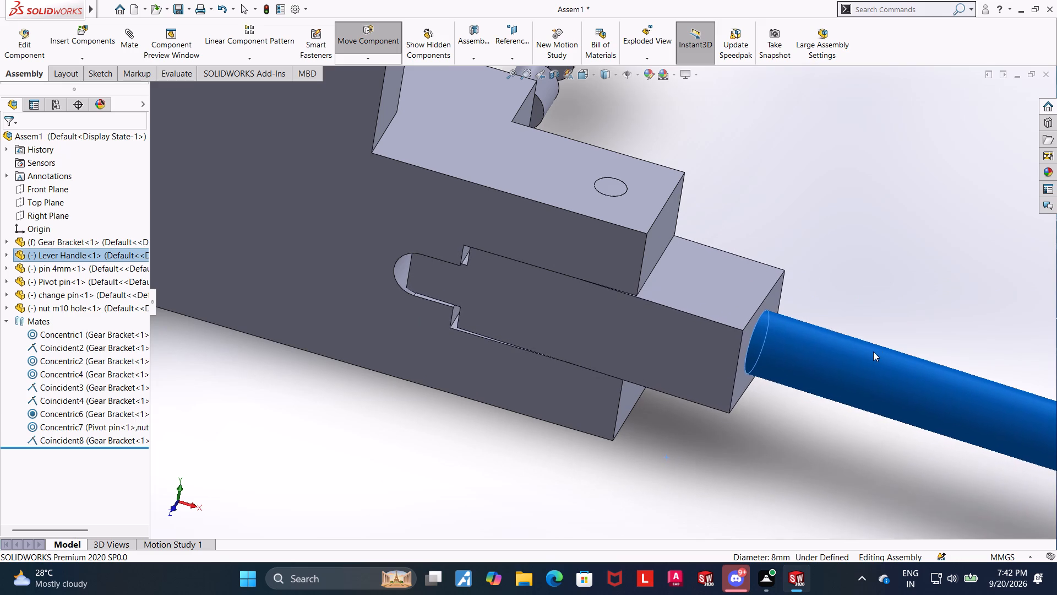
pyautogui.moveTo(873, 351); pyautogui.dragTo(876, 349)
pyautogui.scroll(-5, 489, 316)
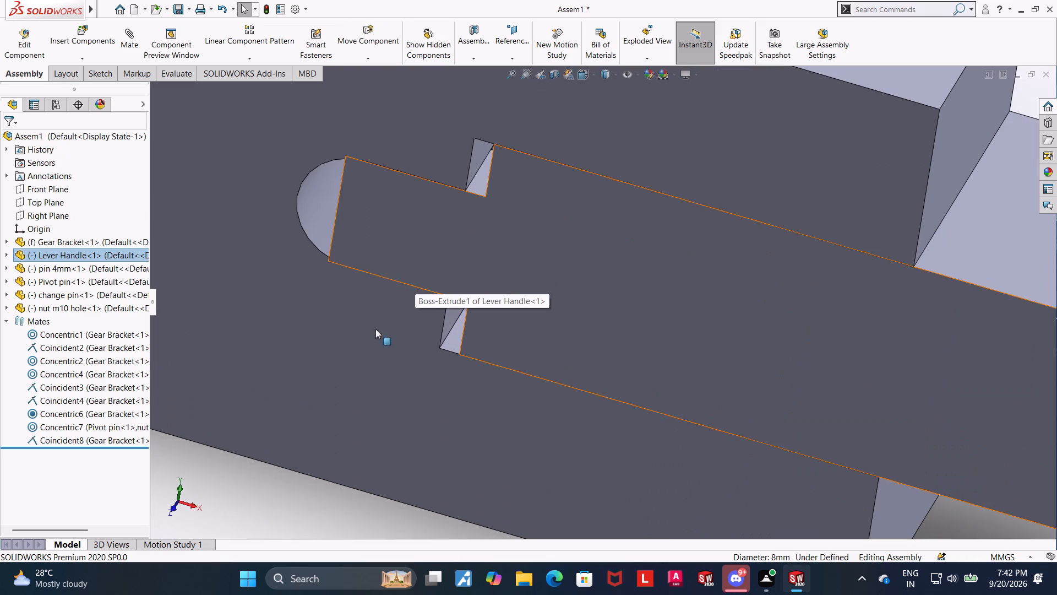
pyautogui.scroll(1, 377, 329)
pyautogui.moveTo(406, 255); pyautogui.dragTo(460, 193, button='middle')
pyautogui.click(582, 72)
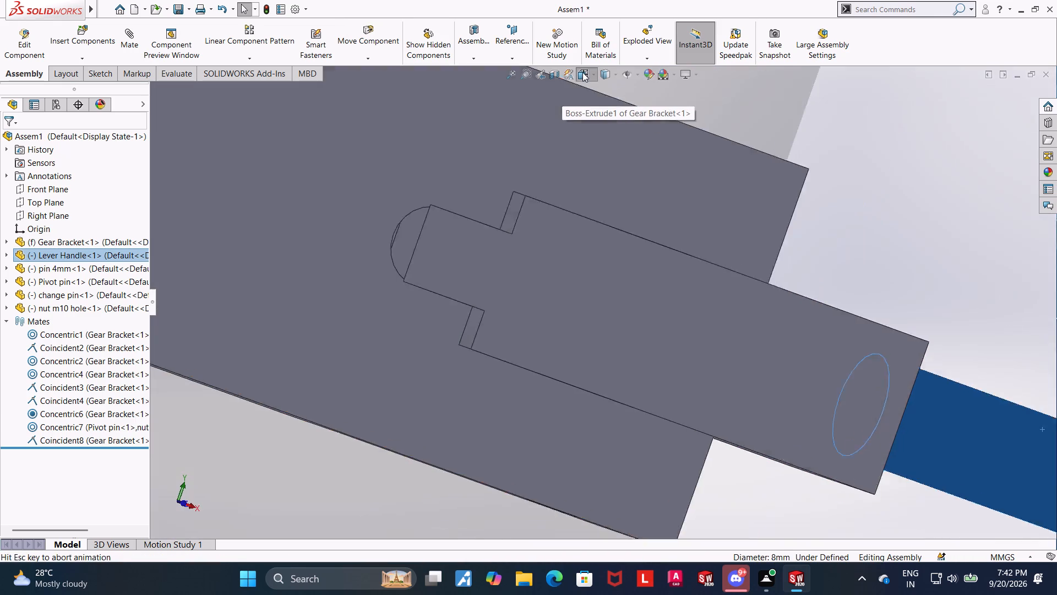
pyautogui.click(528, 386)
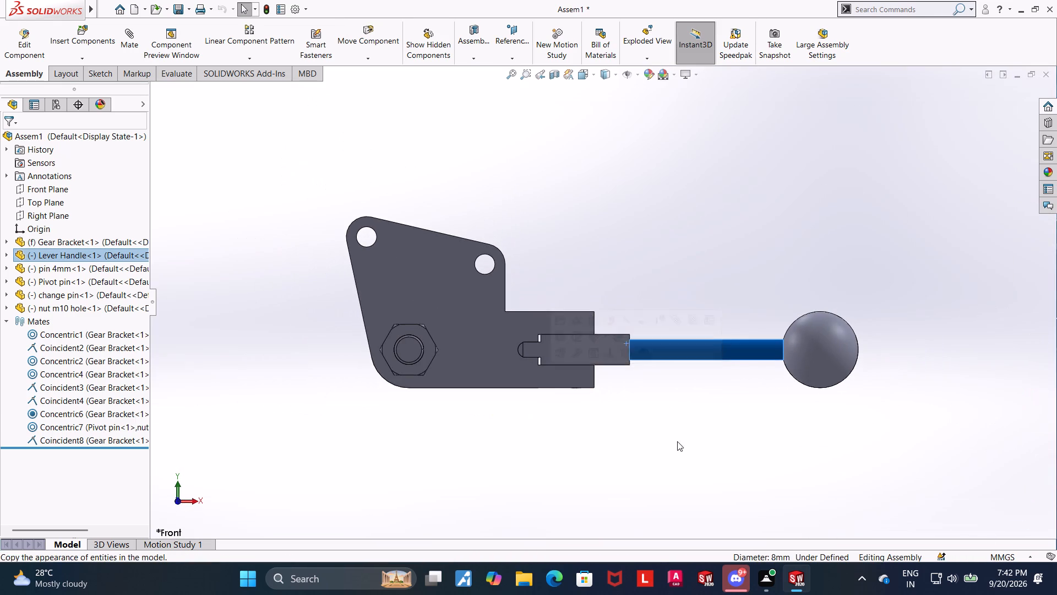
pyautogui.click(698, 452)
pyautogui.scroll(-14, 541, 338)
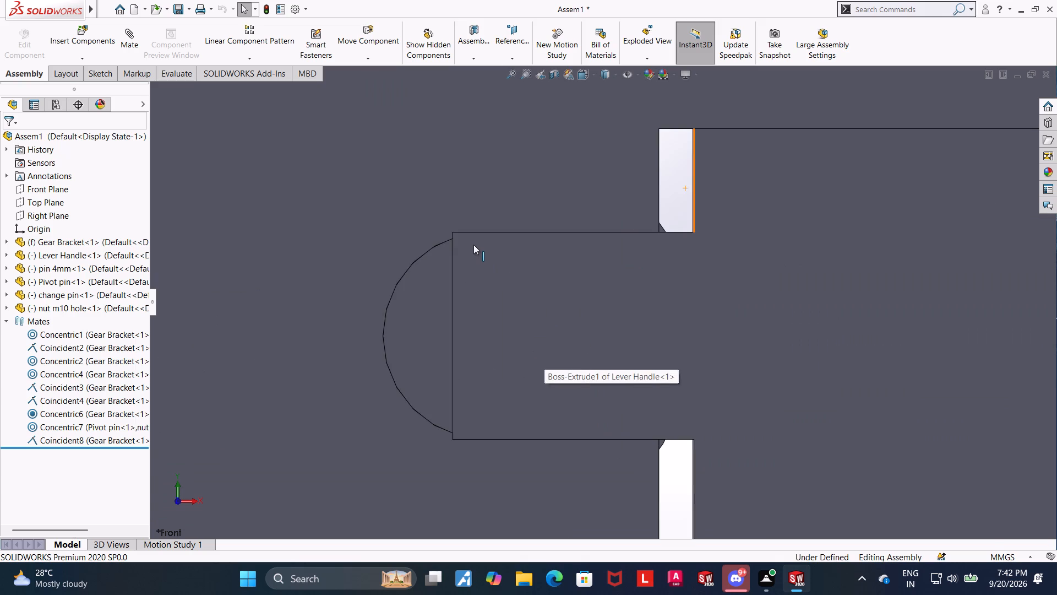
pyautogui.scroll(4, 473, 245)
pyautogui.scroll(5, 581, 297)
pyautogui.scroll(4, 702, 320)
# Slide the change pin along its axis toward the bracket's pin hole and back out to check its travel.
pyautogui.moveTo(797, 345); pyautogui.dragTo(676, 420, button='middle')
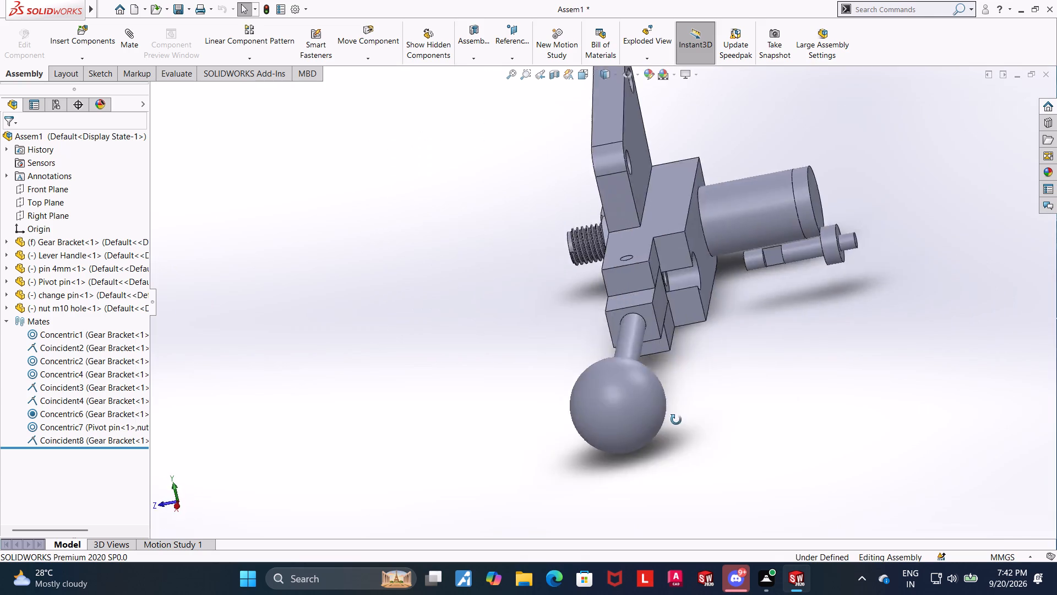
pyautogui.moveTo(676, 420); pyautogui.dragTo(625, 407, button='middle')
pyautogui.scroll(-3, 825, 229)
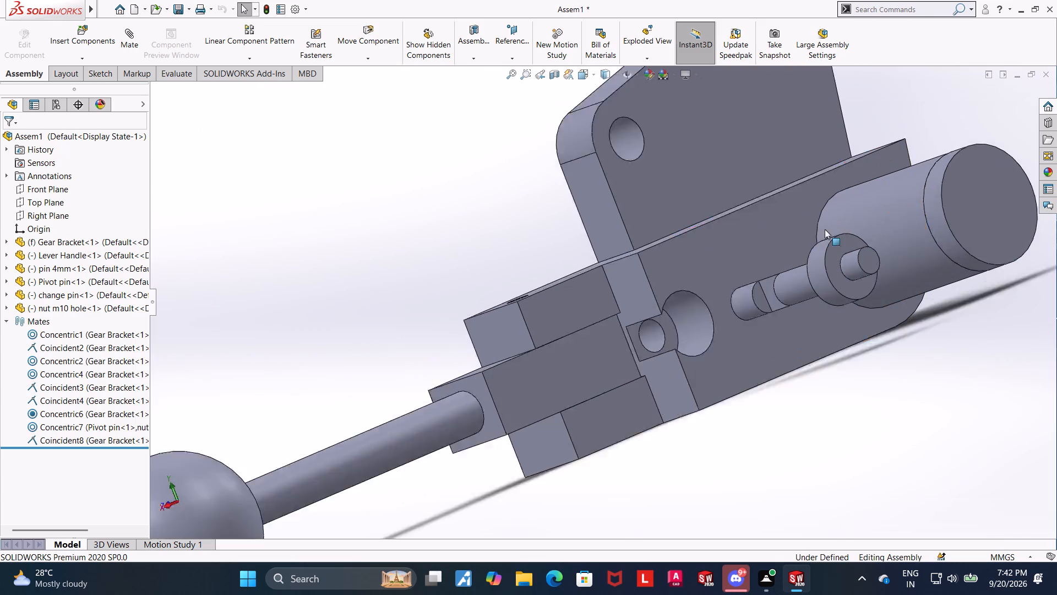
pyautogui.scroll(-3, 825, 229)
pyautogui.scroll(4, 787, 337)
pyautogui.moveTo(666, 323); pyautogui.dragTo(577, 339)
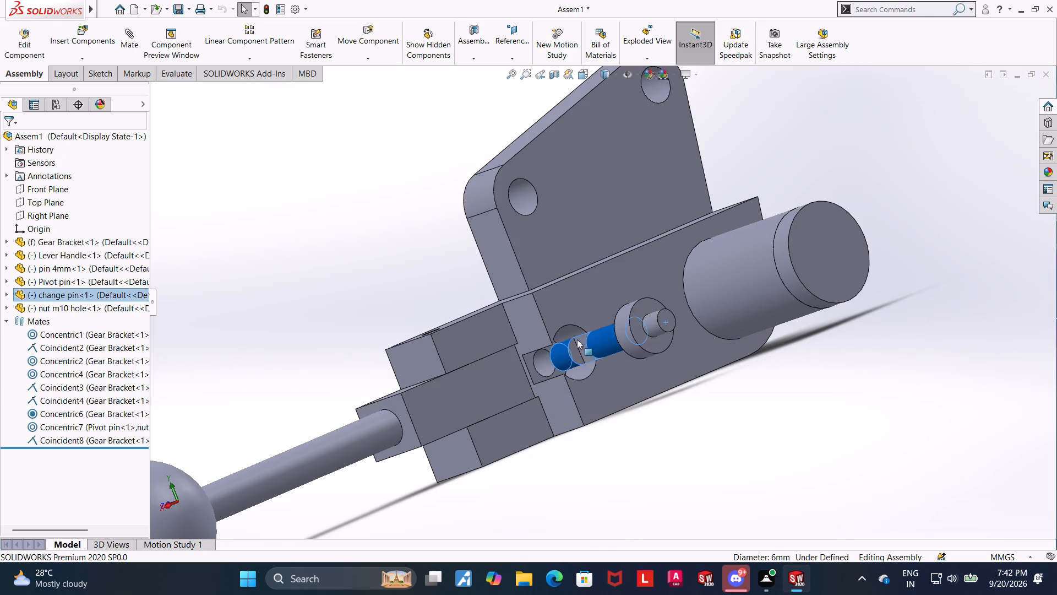
pyautogui.moveTo(577, 339); pyautogui.dragTo(677, 294)
pyautogui.click(735, 452)
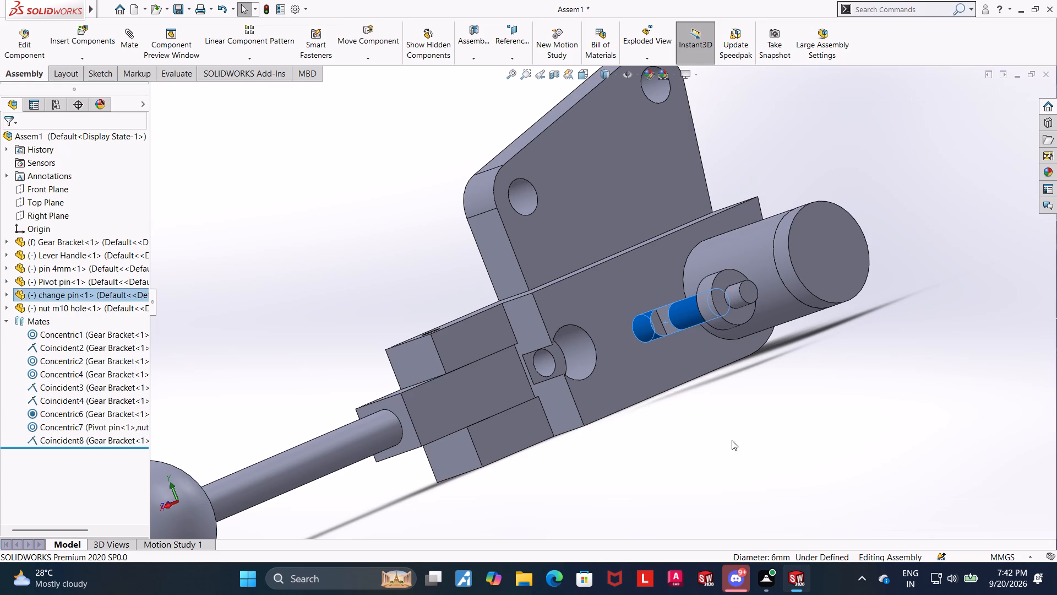
# Add a Coincident mate between the change pin's collar face and the gear bracket's flat face around the pin hole.
pyautogui.moveTo(734, 393); pyautogui.dragTo(787, 376, button='middle')
pyautogui.moveTo(870, 344); pyautogui.dragTo(920, 336, button='middle')
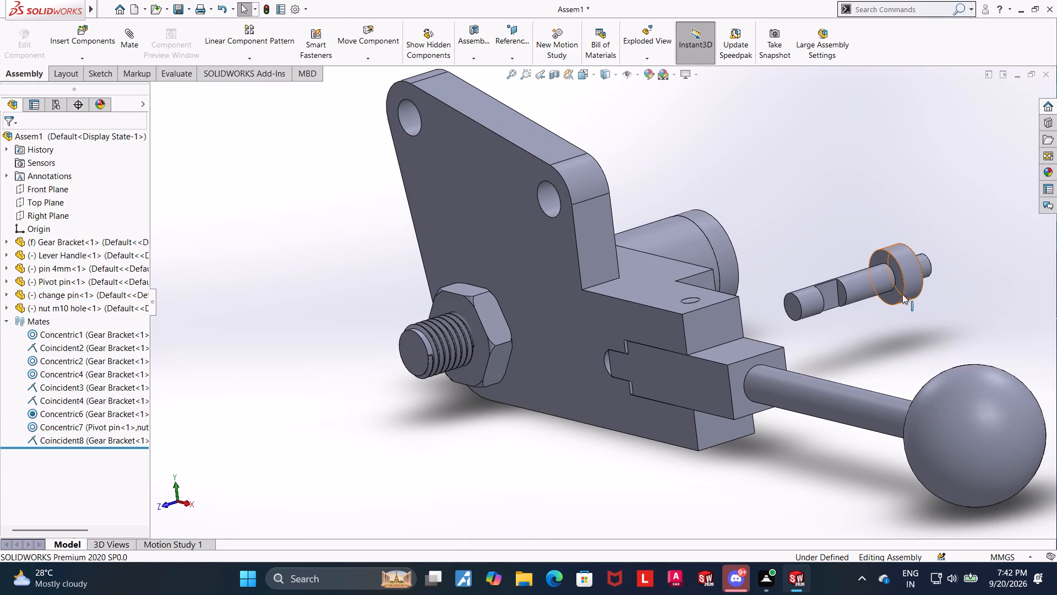
pyautogui.click(894, 293)
pyautogui.moveTo(903, 332); pyautogui.dragTo(799, 376, button='middle')
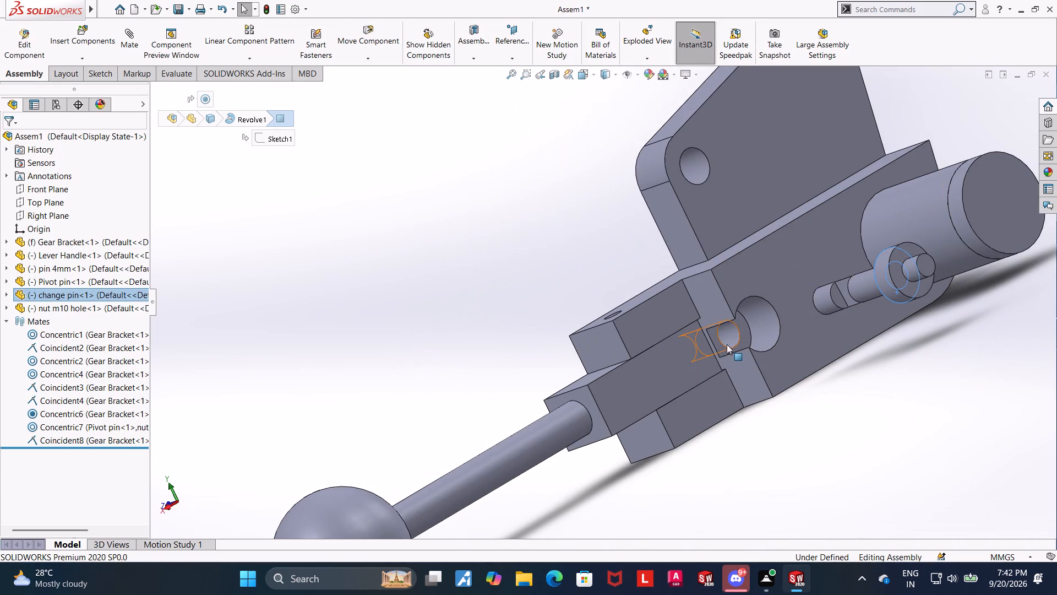
pyautogui.keyDown('ctrl'); pyautogui.click(721, 347); pyautogui.keyUp('ctrl')
pyautogui.click(125, 41)
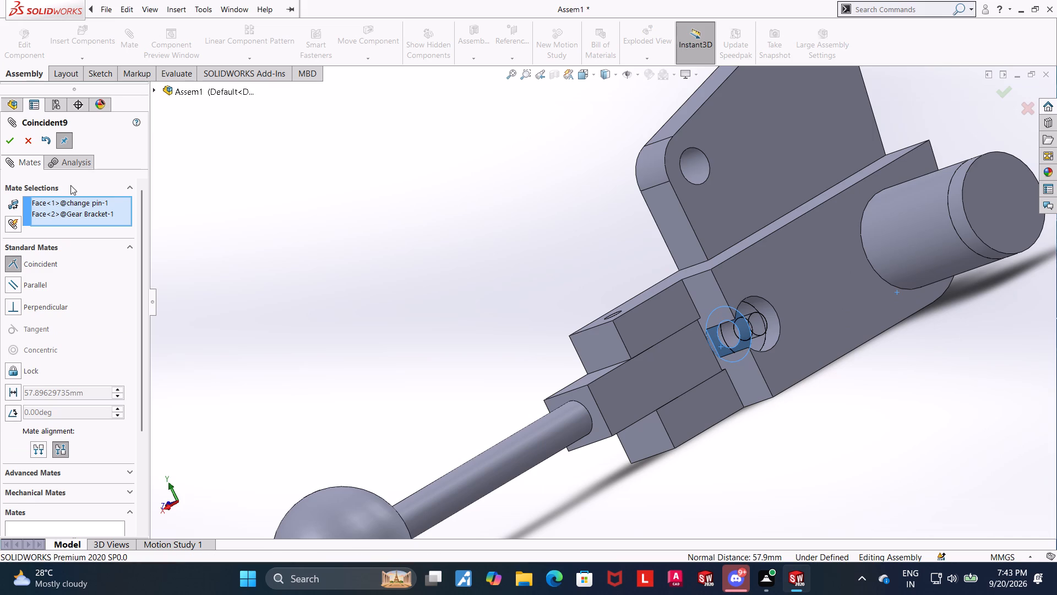
pyautogui.click(11, 139)
pyautogui.click(249, 306)
# Swing the lever handle in the slot and examine how its tongue meets the inserted change pin.
pyautogui.moveTo(325, 306); pyautogui.dragTo(356, 302, button='middle')
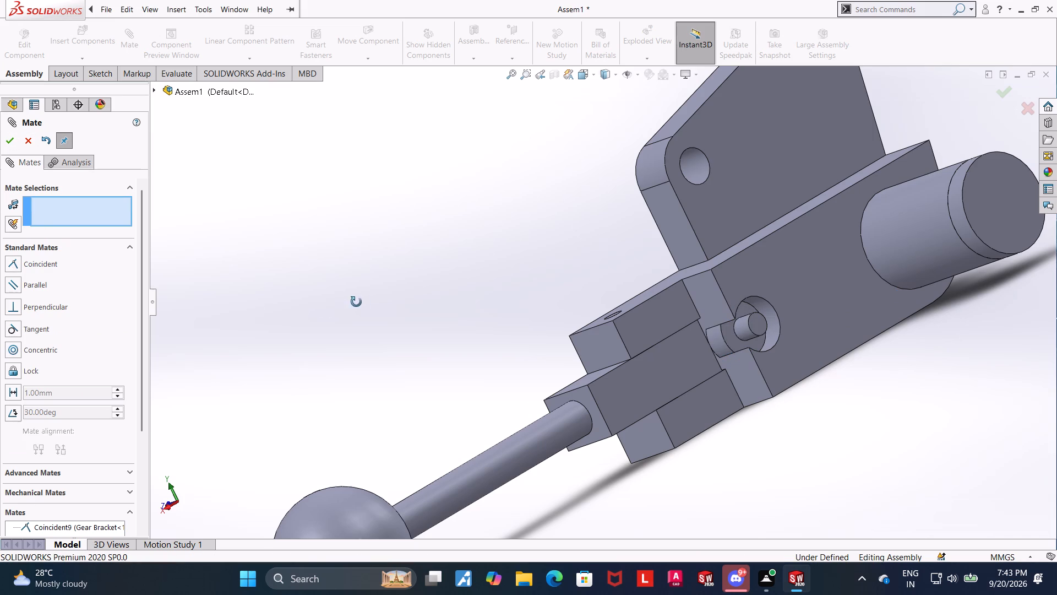
pyautogui.moveTo(356, 302); pyautogui.dragTo(423, 272, button='middle')
pyautogui.moveTo(646, 435); pyautogui.dragTo(695, 438)
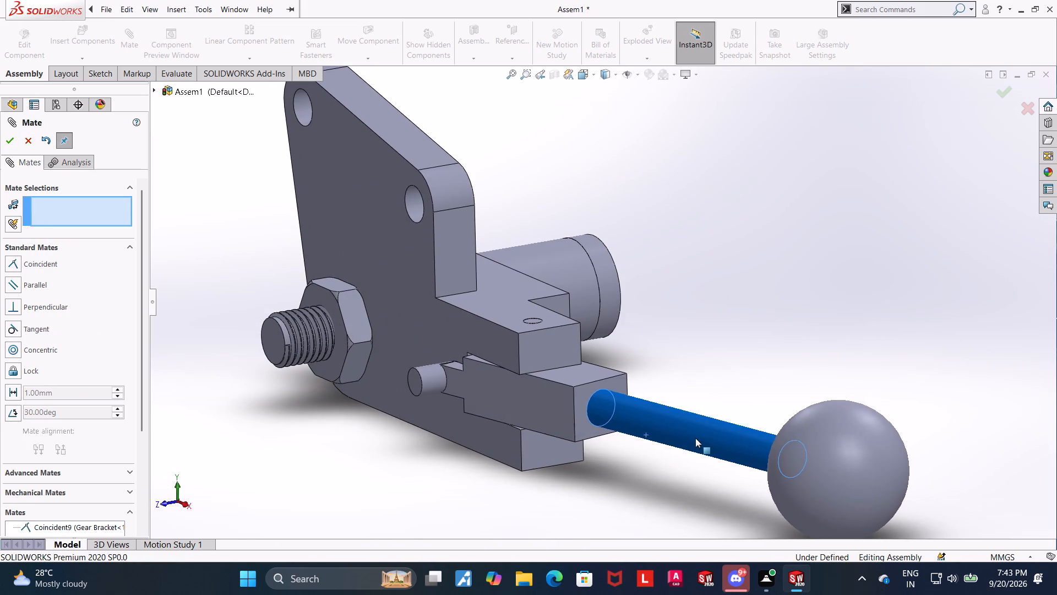
pyautogui.moveTo(695, 438); pyautogui.dragTo(694, 439)
pyautogui.scroll(-6, 432, 379)
pyautogui.scroll(-3, 597, 347)
pyautogui.moveTo(674, 339); pyautogui.dragTo(745, 318, button='middle')
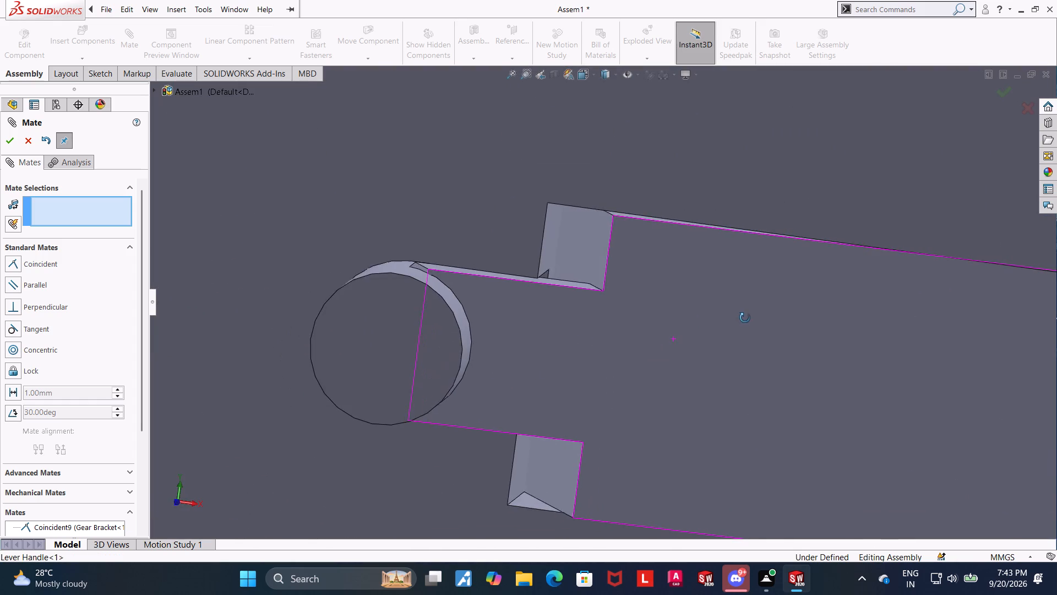
pyautogui.moveTo(745, 318); pyautogui.dragTo(737, 305, button='middle')
pyautogui.moveTo(719, 377); pyautogui.dragTo(737, 363)
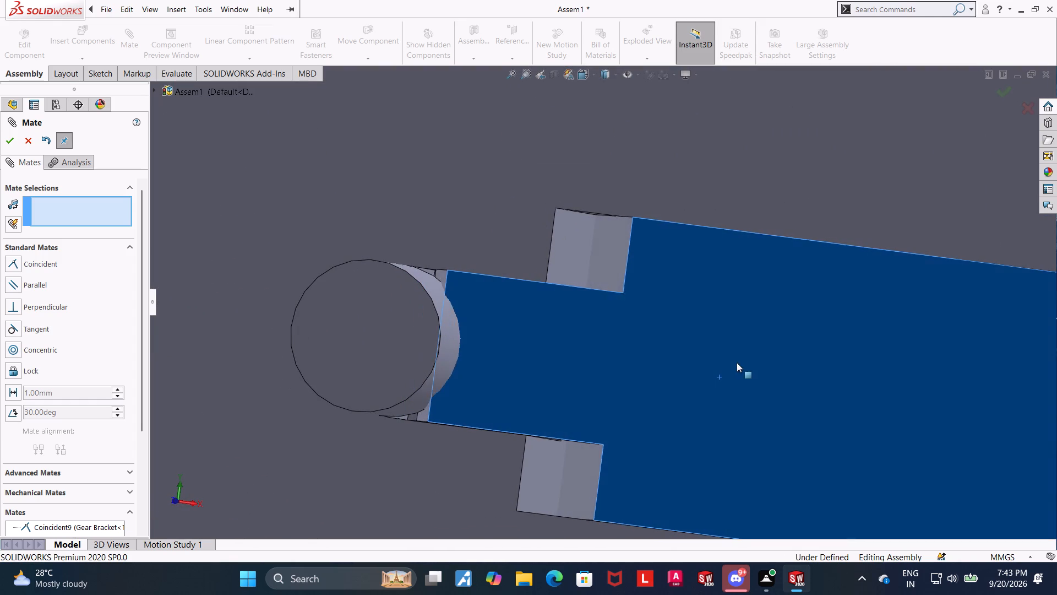
pyautogui.moveTo(737, 363); pyautogui.dragTo(784, 358)
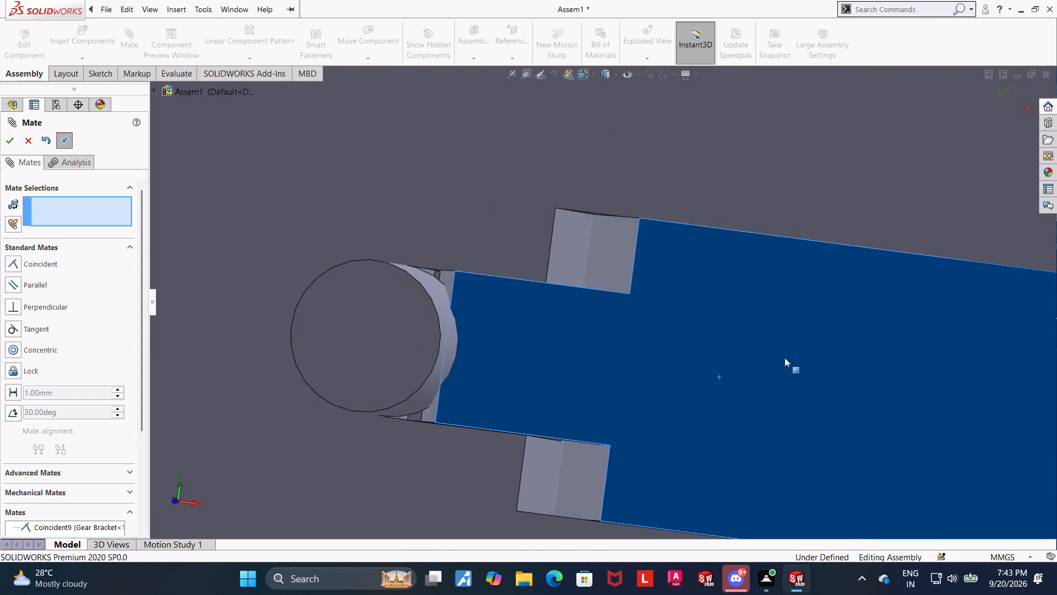
pyautogui.moveTo(784, 358); pyautogui.dragTo(838, 329)
pyautogui.scroll(5, 766, 346)
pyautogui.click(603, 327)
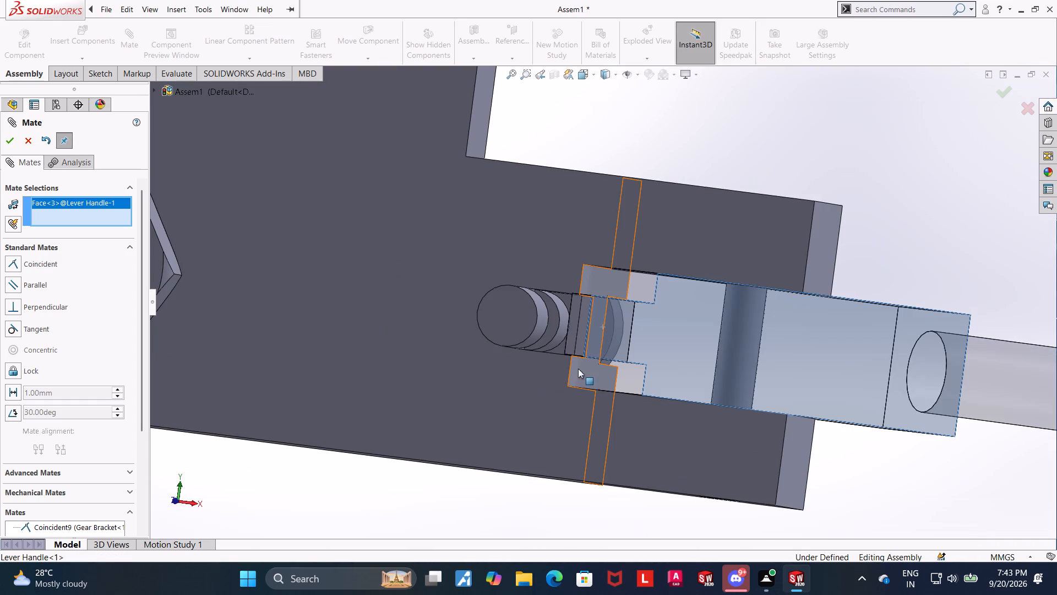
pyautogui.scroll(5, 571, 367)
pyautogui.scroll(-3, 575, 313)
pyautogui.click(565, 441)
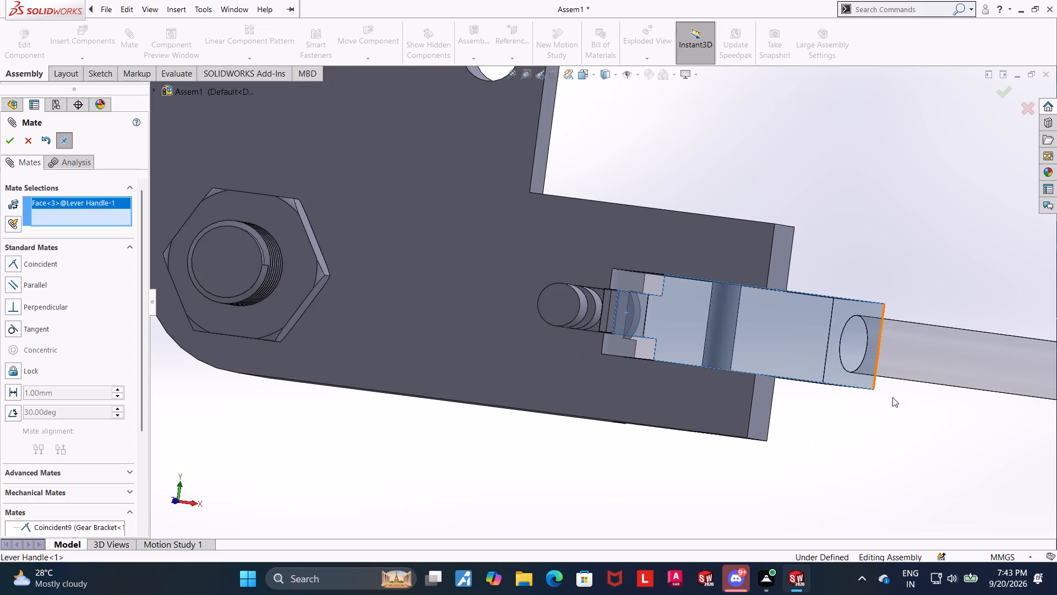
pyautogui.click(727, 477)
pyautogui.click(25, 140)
# Swing the lever handle aside to expose its tongue and mate the tongue's end face Parallel to the change pin's flat notch face.
pyautogui.moveTo(804, 333); pyautogui.dragTo(826, 334)
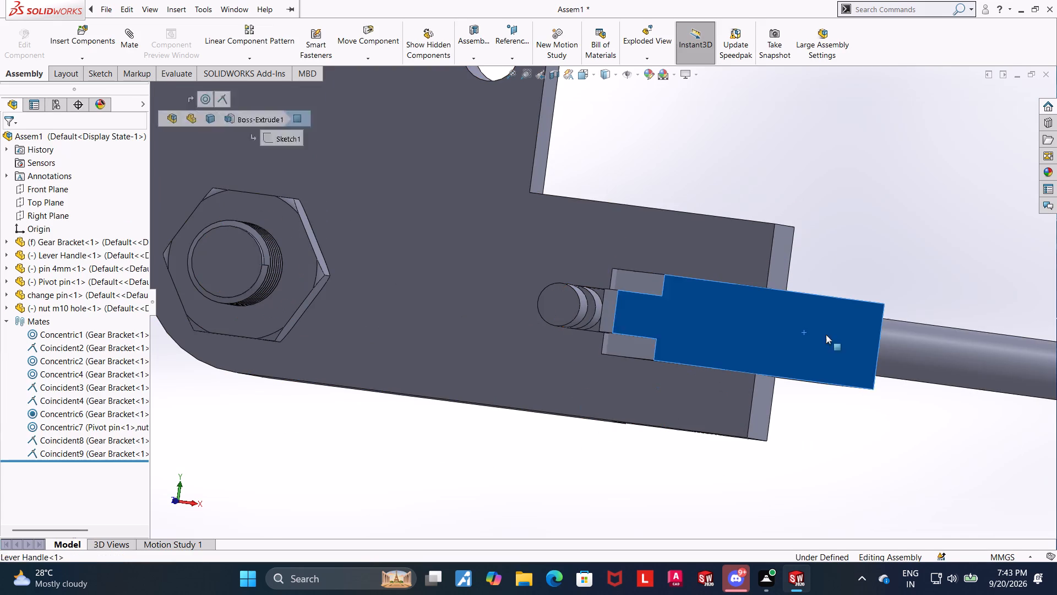
pyautogui.moveTo(826, 334); pyautogui.dragTo(921, 336)
pyautogui.middleClick(808, 474)
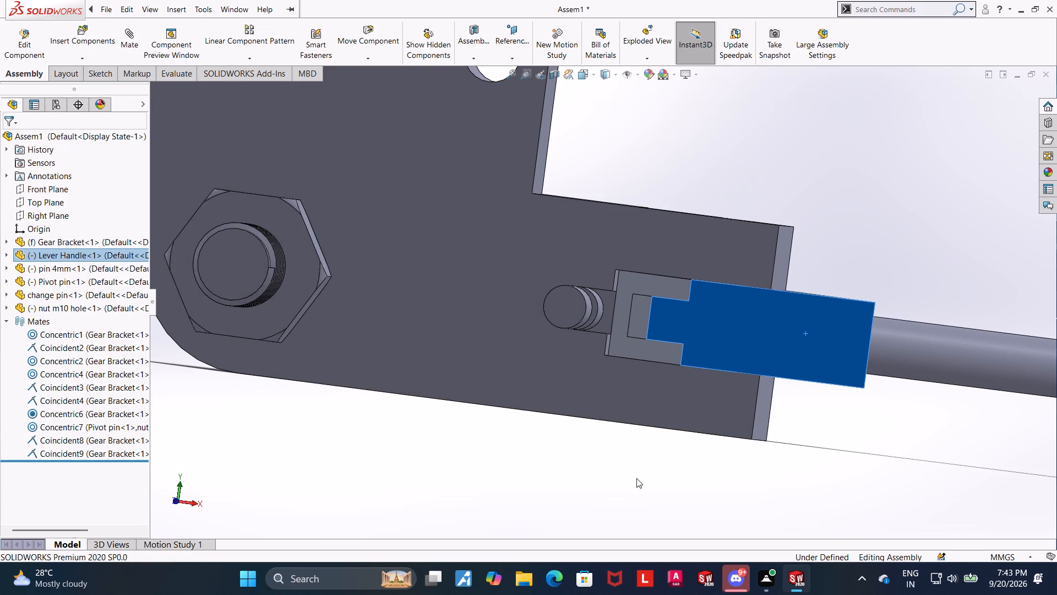
pyautogui.moveTo(647, 482); pyautogui.dragTo(759, 549, button='middle')
pyautogui.moveTo(857, 383); pyautogui.dragTo(846, 408, button='middle')
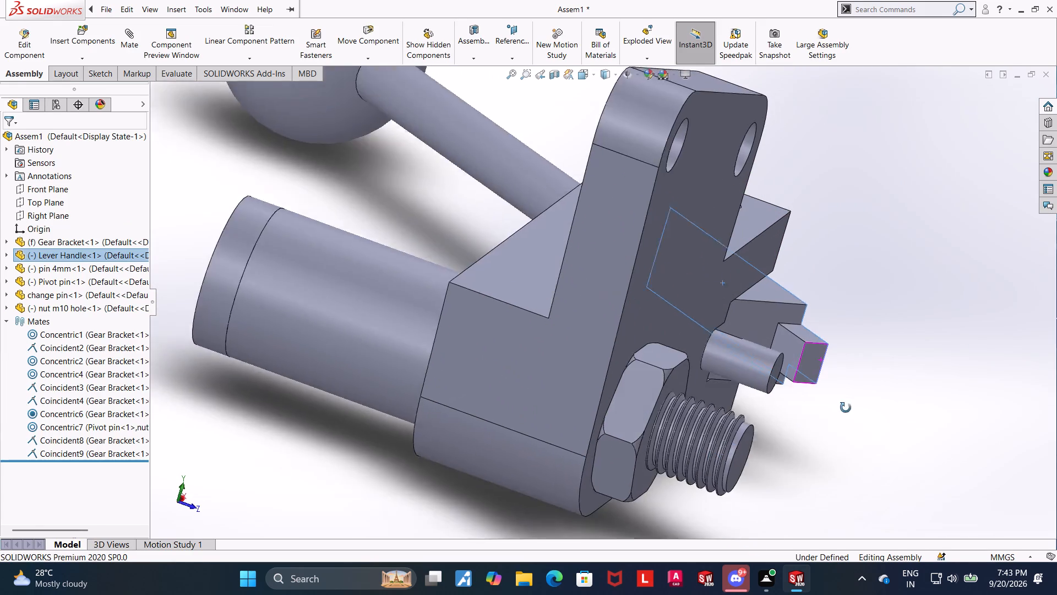
pyautogui.moveTo(846, 408); pyautogui.dragTo(835, 424, button='middle')
pyautogui.click(793, 347)
pyautogui.scroll(6, 849, 359)
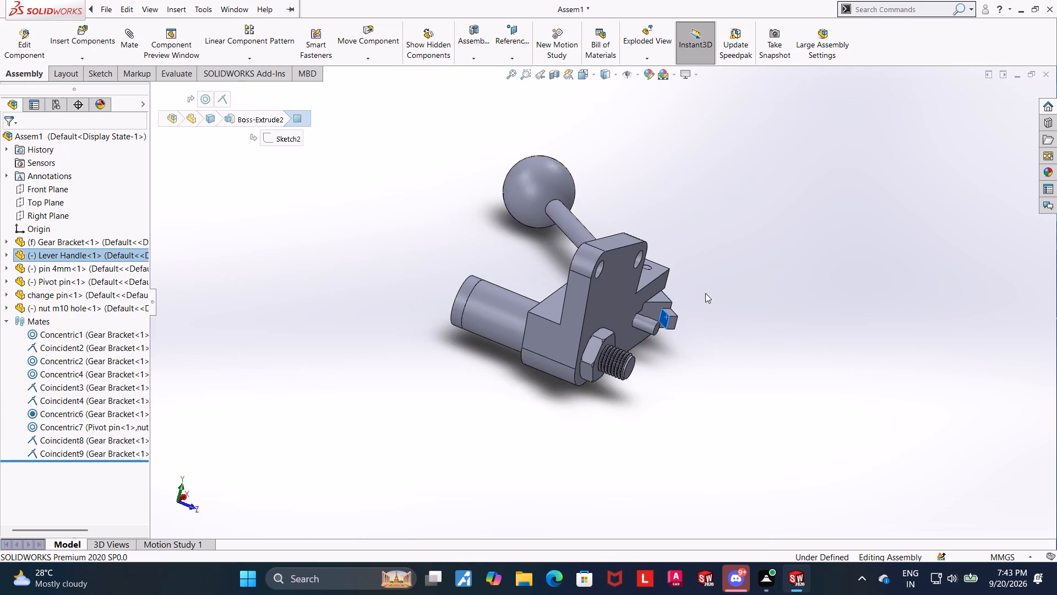
pyautogui.scroll(-6, 705, 293)
pyautogui.moveTo(671, 356); pyautogui.dragTo(575, 355, button='middle')
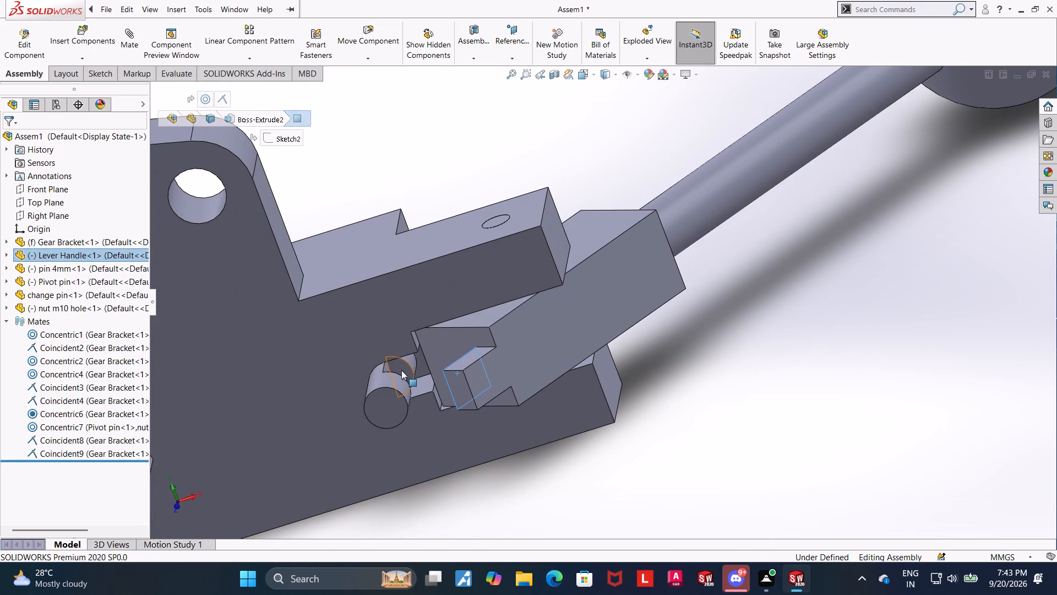
pyautogui.keyDown('ctrl'); pyautogui.click(402, 370); pyautogui.keyUp('ctrl')
pyautogui.click(133, 36)
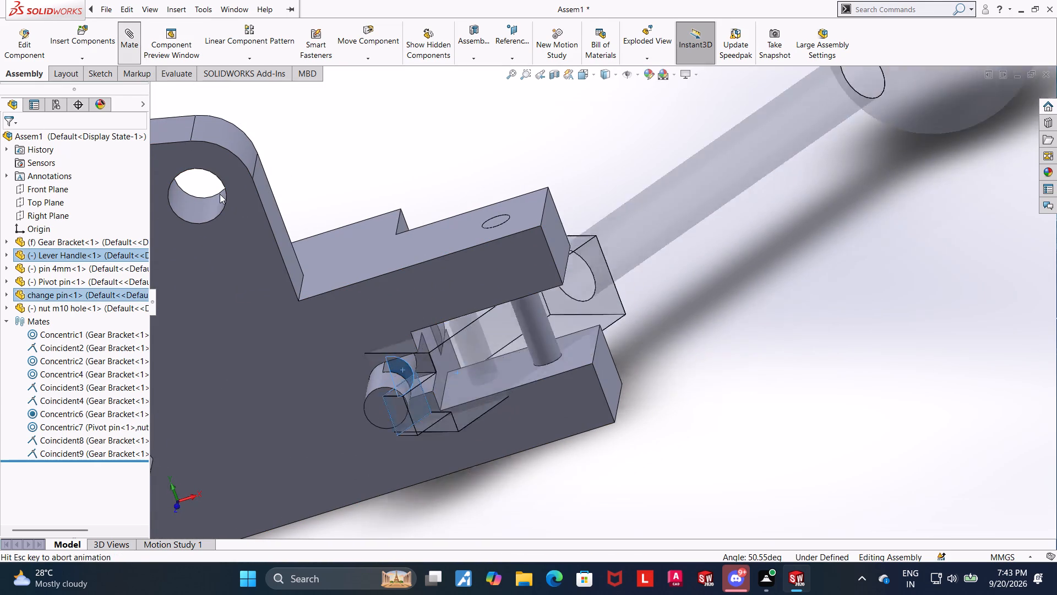
pyautogui.click(8, 139)
# Examine the engagement of the lever handle's tongue with the change pin's notch from several angles.
pyautogui.scroll(4, 480, 326)
pyautogui.scroll(-5, 499, 314)
pyautogui.moveTo(797, 398); pyautogui.dragTo(793, 415, button='middle')
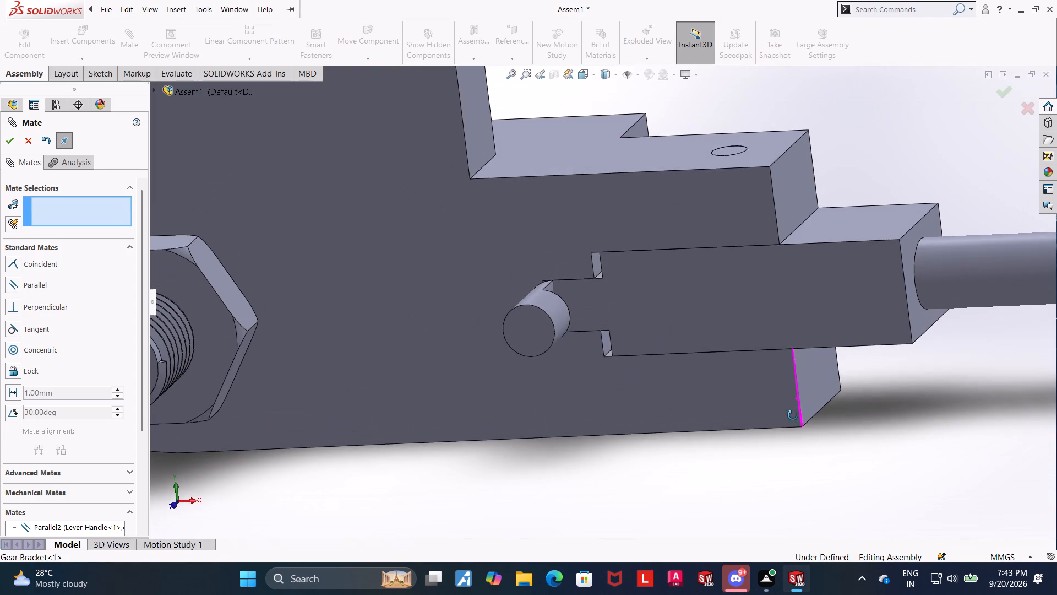
pyautogui.moveTo(793, 415); pyautogui.dragTo(793, 415, button='middle')
pyautogui.moveTo(784, 430); pyautogui.dragTo(797, 441, button='middle')
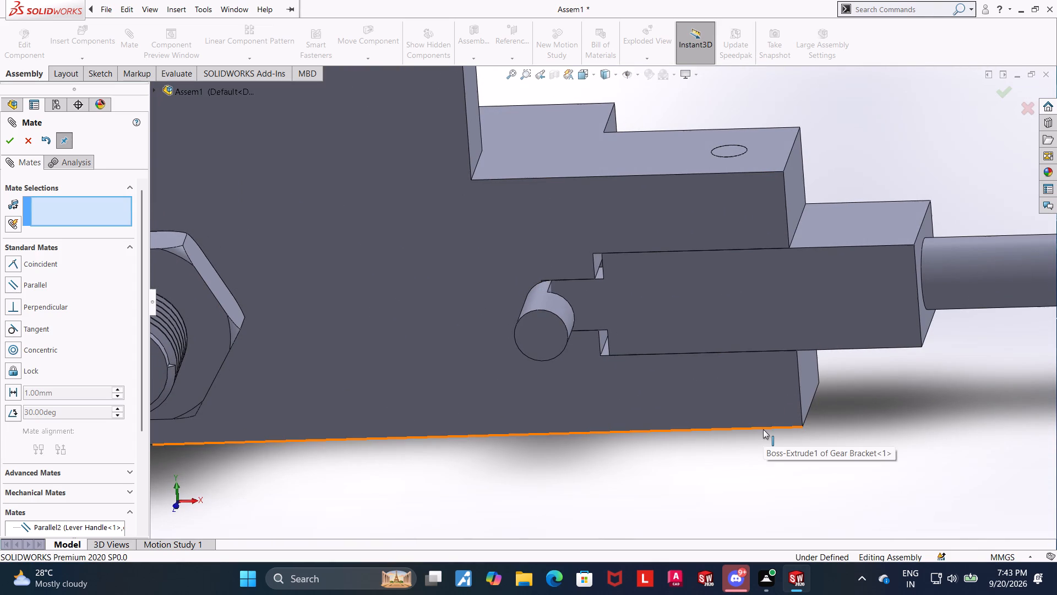
pyautogui.scroll(-5, 648, 302)
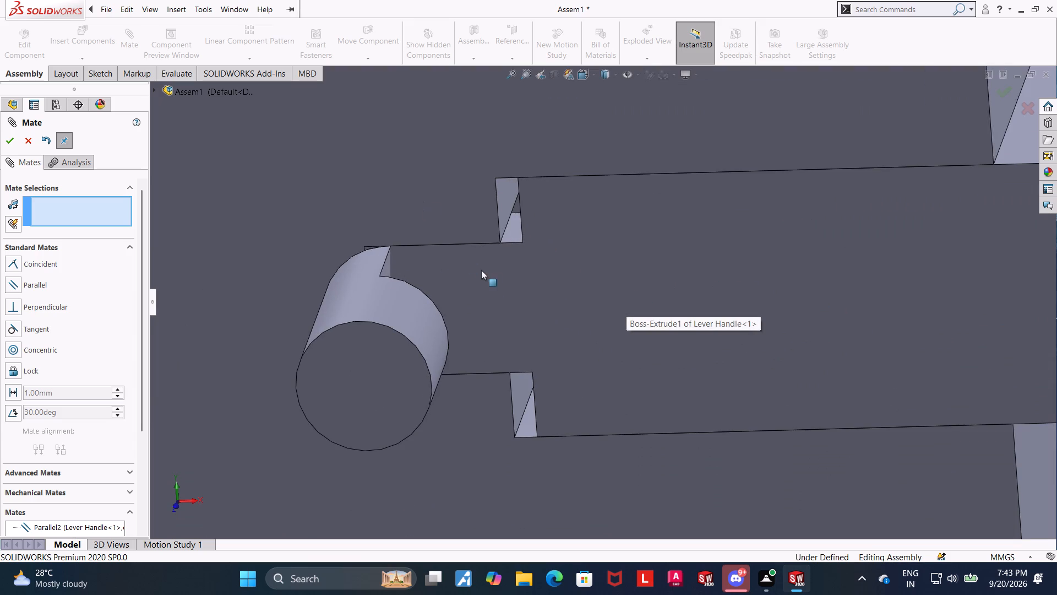
pyautogui.moveTo(487, 272); pyautogui.dragTo(497, 274, button='middle')
pyautogui.scroll(3, 487, 274)
pyautogui.scroll(1, 647, 285)
pyautogui.moveTo(643, 286); pyautogui.dragTo(617, 313, button='middle')
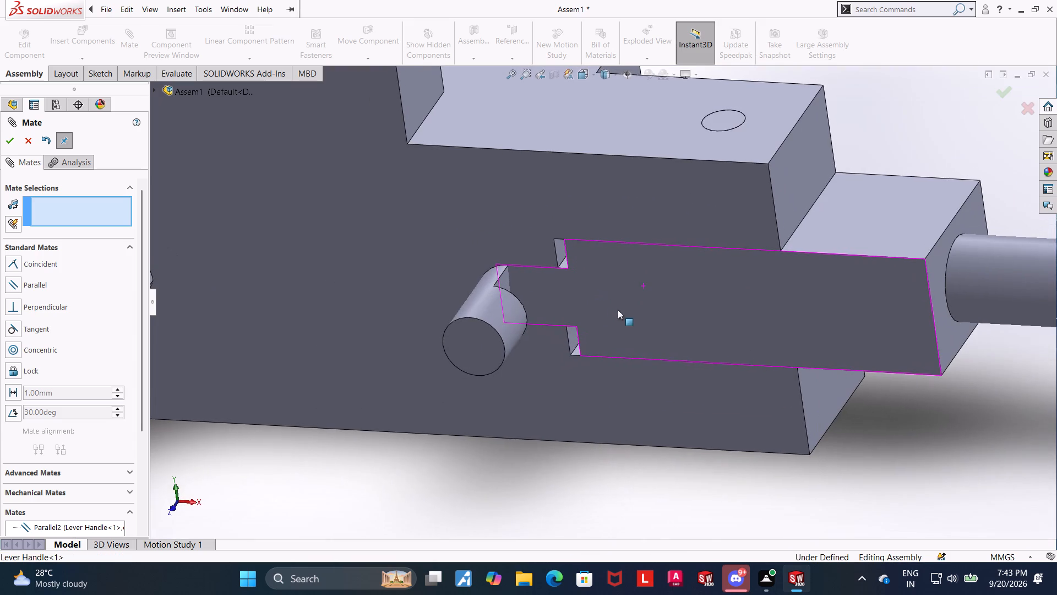
# Leave the Mate command and delete the Parallel2 mate between the lever handle and the change pin.
pyautogui.scroll(-4, 587, 291)
pyautogui.click(601, 308)
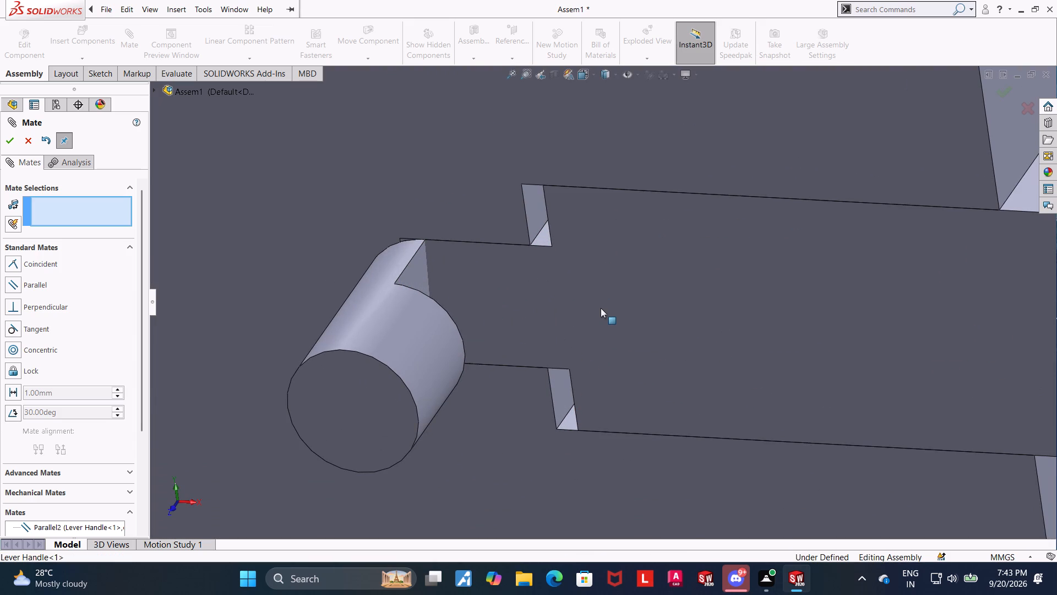
pyautogui.scroll(6, 580, 296)
pyautogui.click(739, 448)
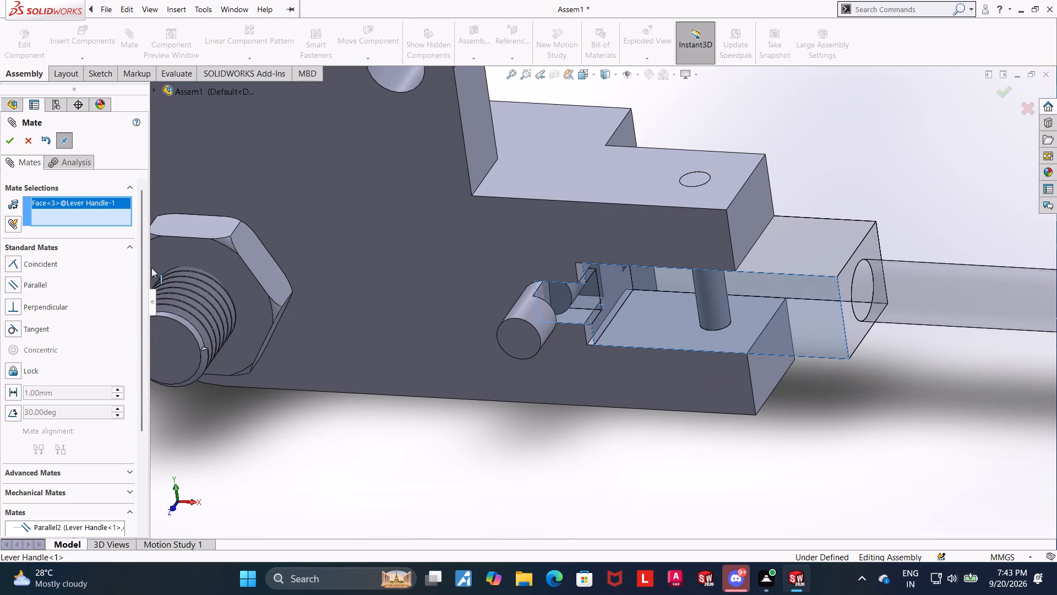
pyautogui.click(26, 139)
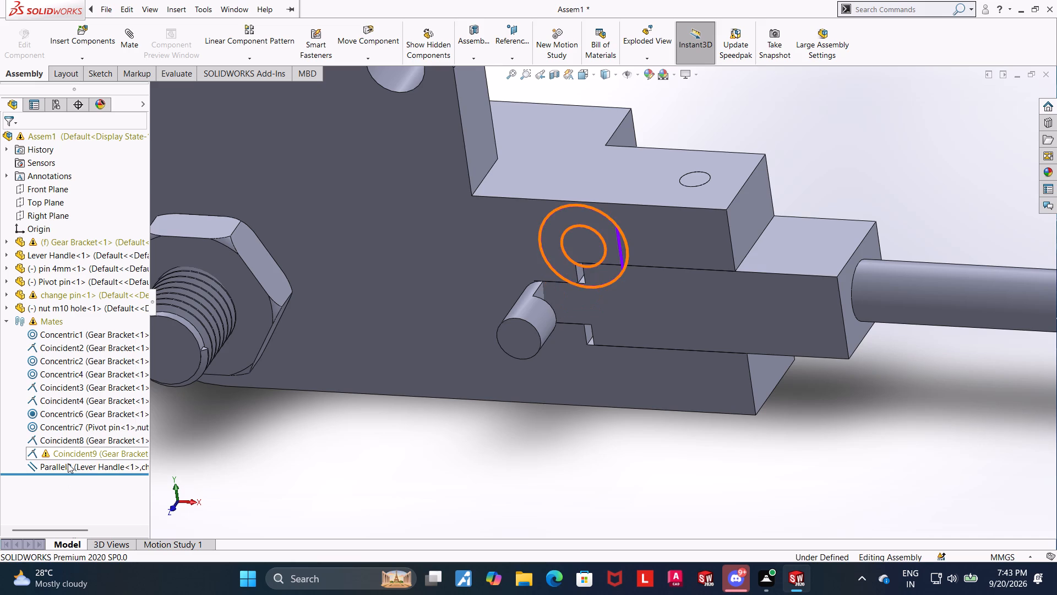
pyautogui.rightClick(69, 466)
pyautogui.click(102, 402)
pyautogui.click(606, 212)
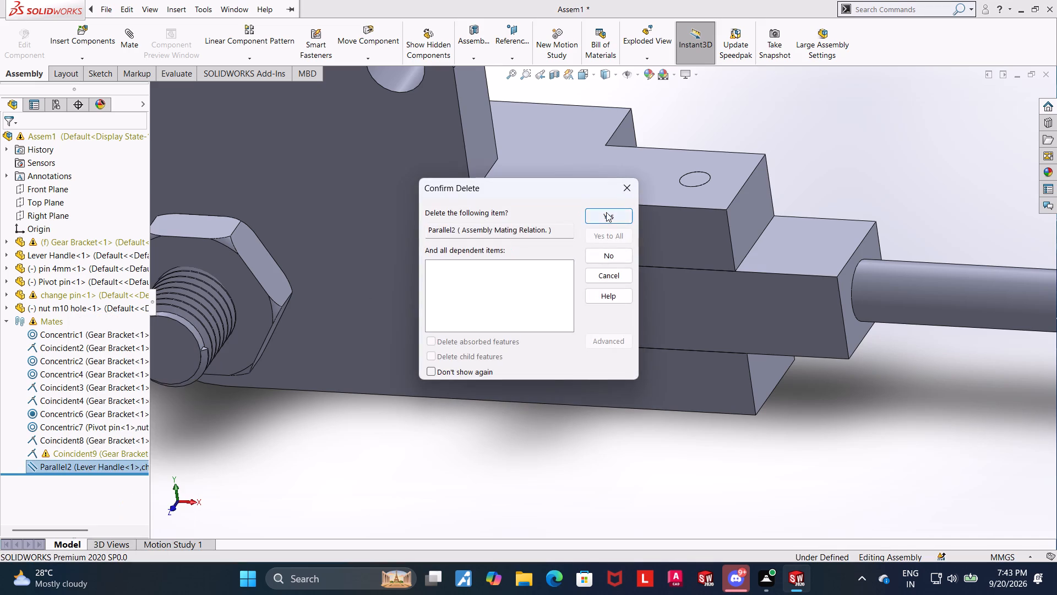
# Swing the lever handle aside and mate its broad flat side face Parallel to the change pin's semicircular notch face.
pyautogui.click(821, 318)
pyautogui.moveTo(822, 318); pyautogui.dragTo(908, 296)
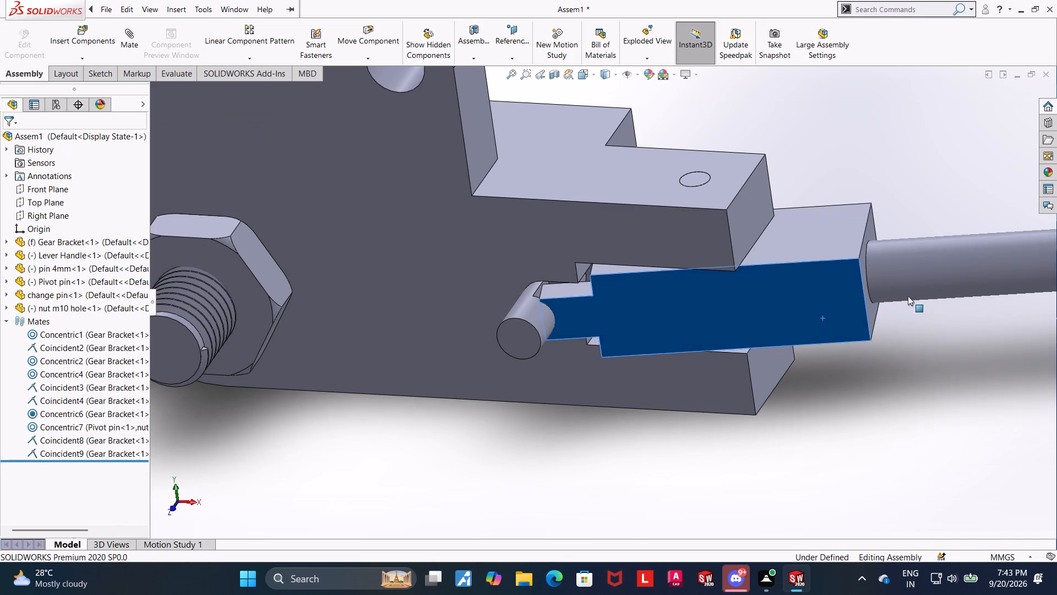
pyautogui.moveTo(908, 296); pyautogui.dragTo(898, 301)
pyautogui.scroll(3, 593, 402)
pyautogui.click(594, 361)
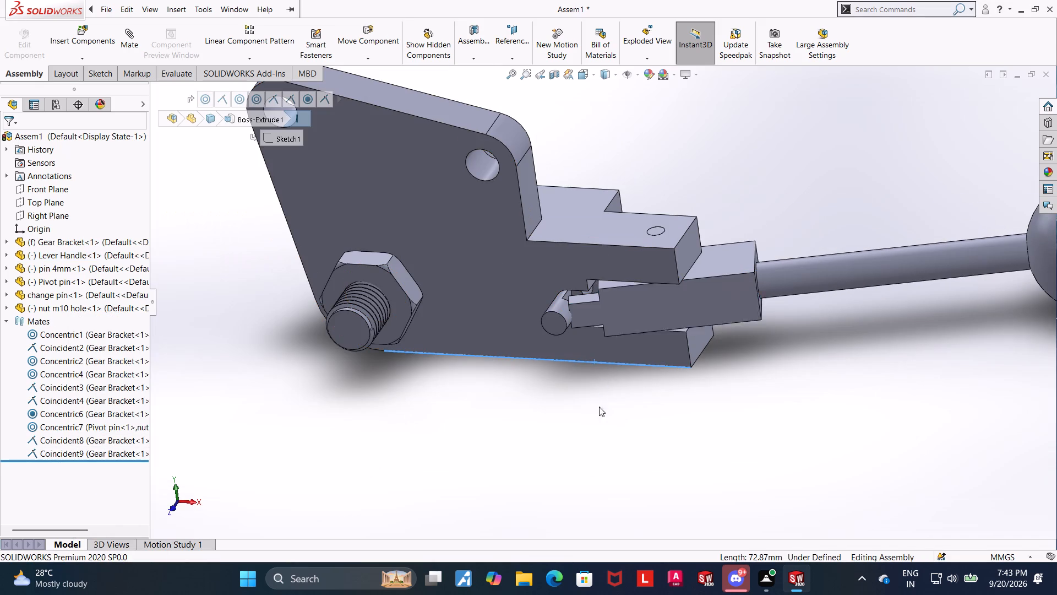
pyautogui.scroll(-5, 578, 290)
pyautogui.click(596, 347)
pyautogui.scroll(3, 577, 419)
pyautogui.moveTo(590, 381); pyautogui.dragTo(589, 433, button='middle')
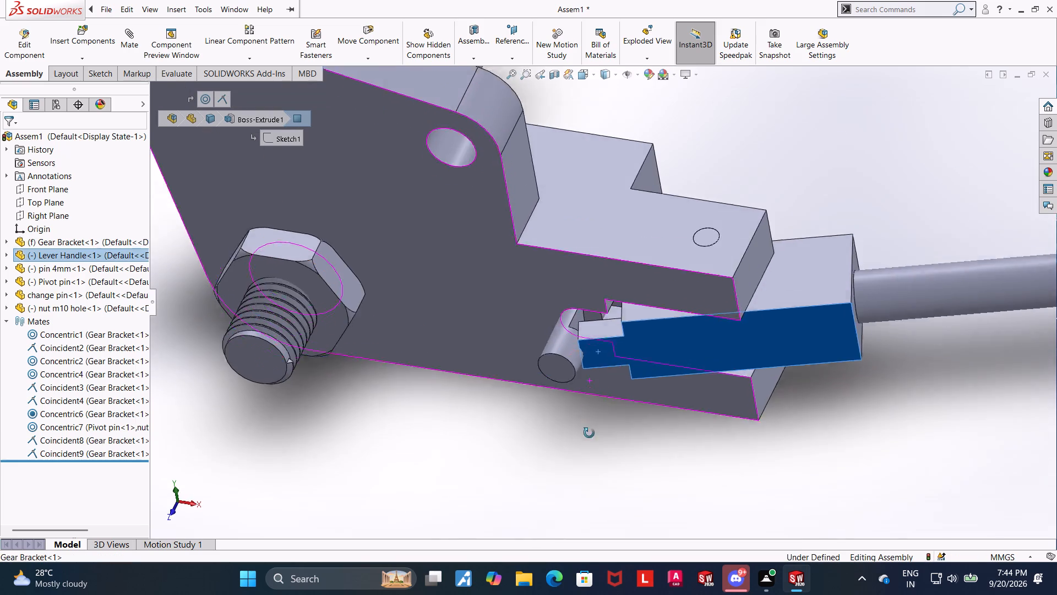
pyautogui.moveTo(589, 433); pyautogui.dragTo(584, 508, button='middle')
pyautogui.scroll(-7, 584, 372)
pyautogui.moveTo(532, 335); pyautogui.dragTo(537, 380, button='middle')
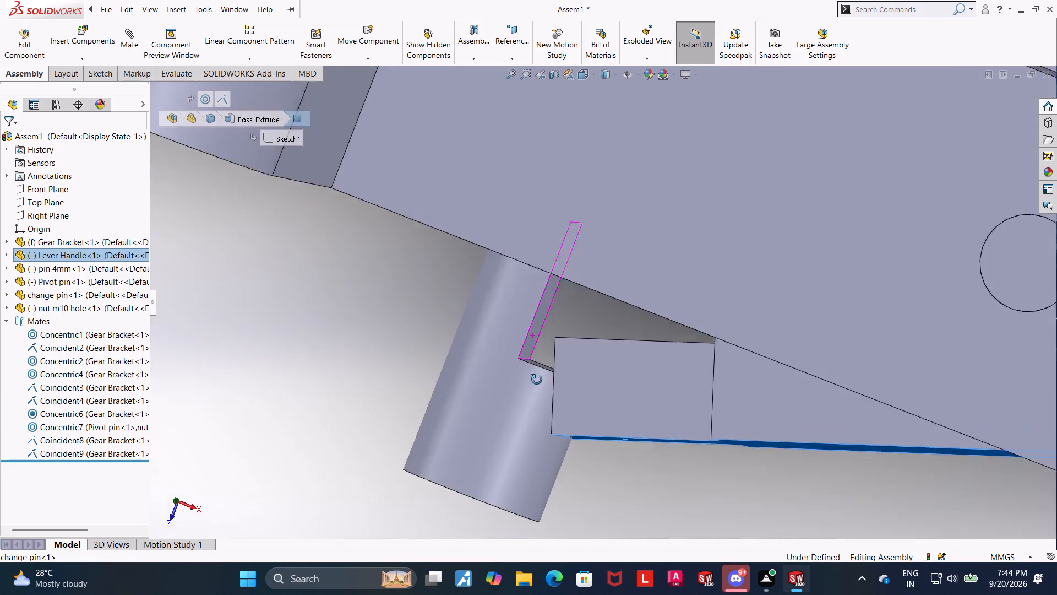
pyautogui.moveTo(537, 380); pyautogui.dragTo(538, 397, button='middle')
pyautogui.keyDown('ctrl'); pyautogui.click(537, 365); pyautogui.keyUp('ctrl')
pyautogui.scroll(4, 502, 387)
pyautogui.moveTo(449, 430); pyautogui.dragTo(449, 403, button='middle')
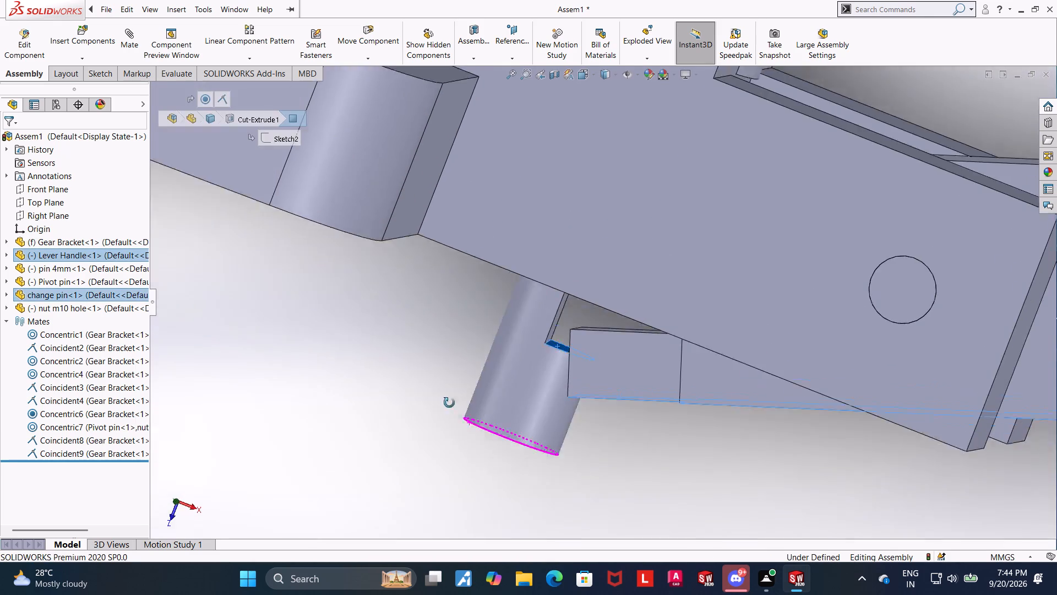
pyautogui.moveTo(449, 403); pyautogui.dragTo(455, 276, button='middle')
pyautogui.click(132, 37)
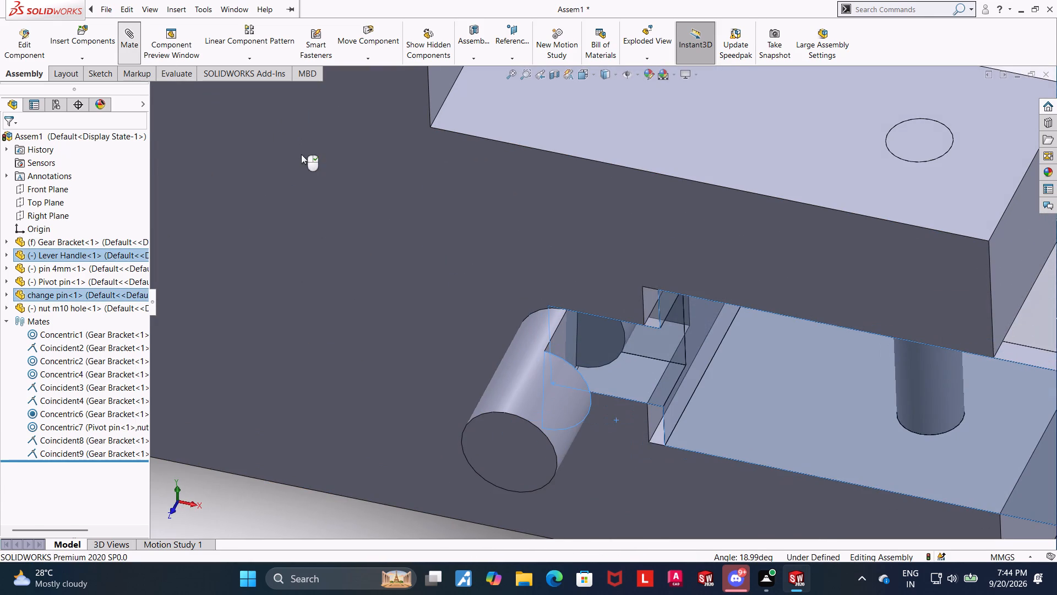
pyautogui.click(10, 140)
# Try swinging the lever handle with the new Parallel mate applied, and inspect the tongue in the change pin's notch.
pyautogui.scroll(7, 299, 241)
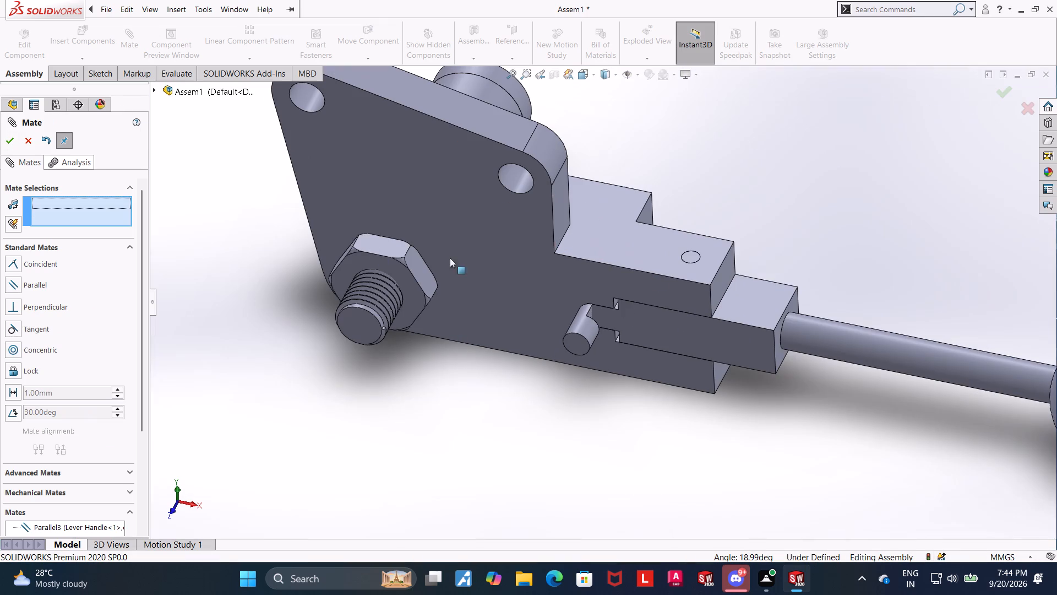
pyautogui.moveTo(789, 324); pyautogui.dragTo(864, 290)
pyautogui.moveTo(693, 312); pyautogui.dragTo(676, 353)
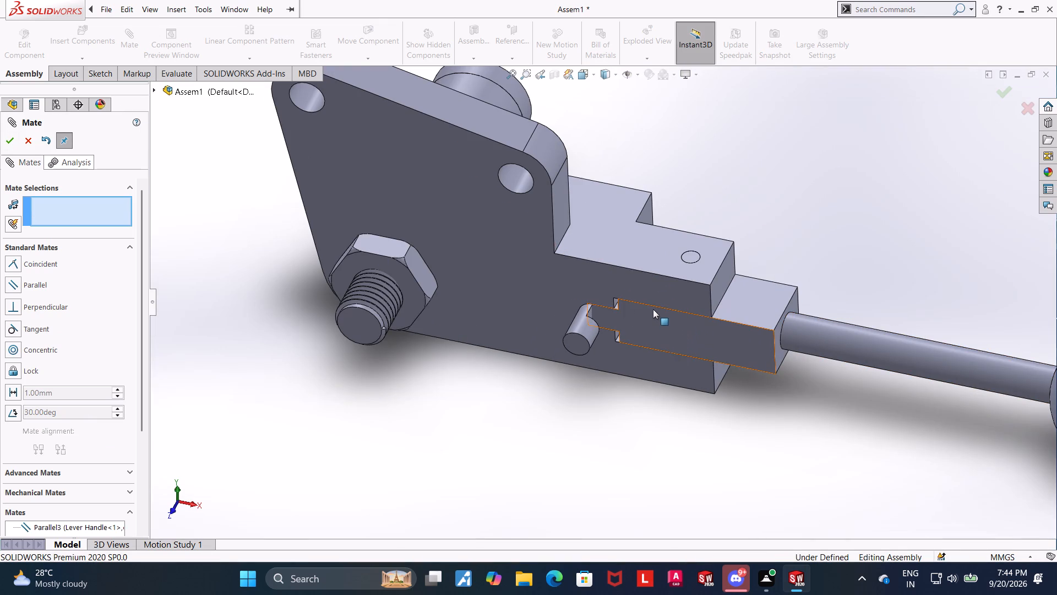
pyautogui.scroll(-7, 653, 309)
pyautogui.click(18, 139)
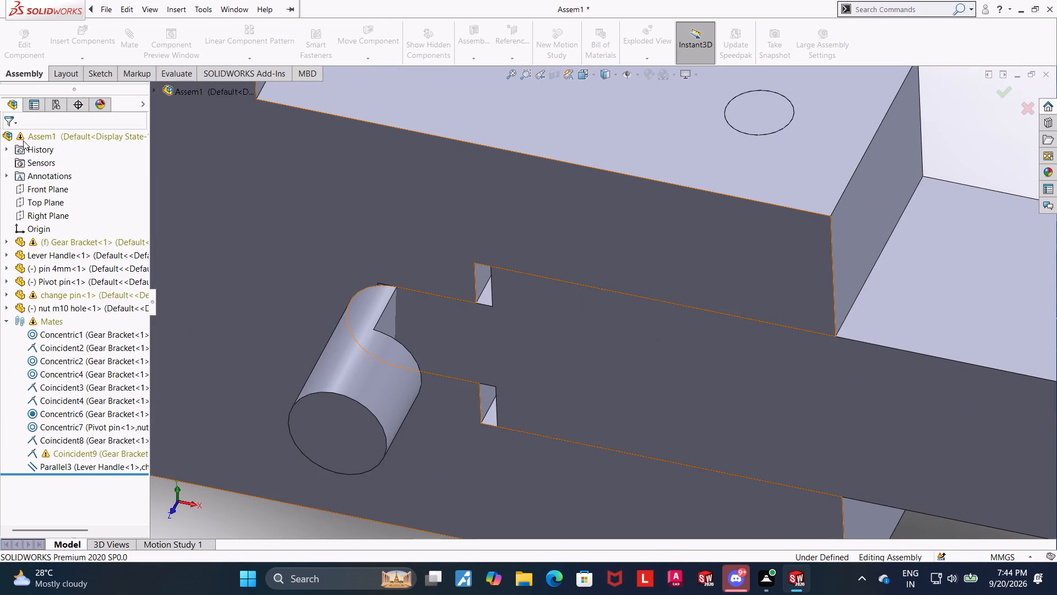
pyautogui.click(24, 140)
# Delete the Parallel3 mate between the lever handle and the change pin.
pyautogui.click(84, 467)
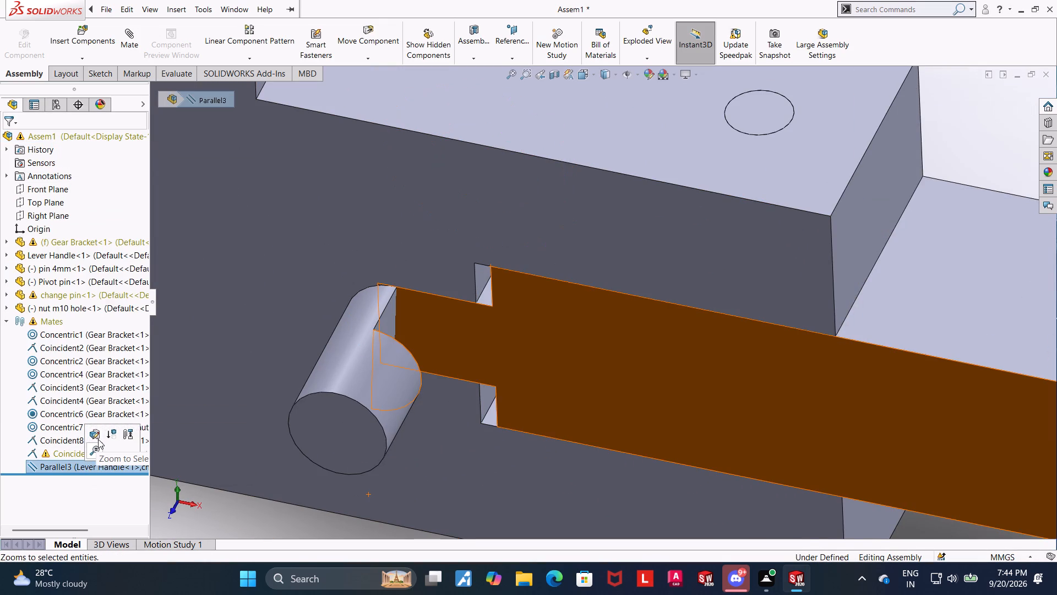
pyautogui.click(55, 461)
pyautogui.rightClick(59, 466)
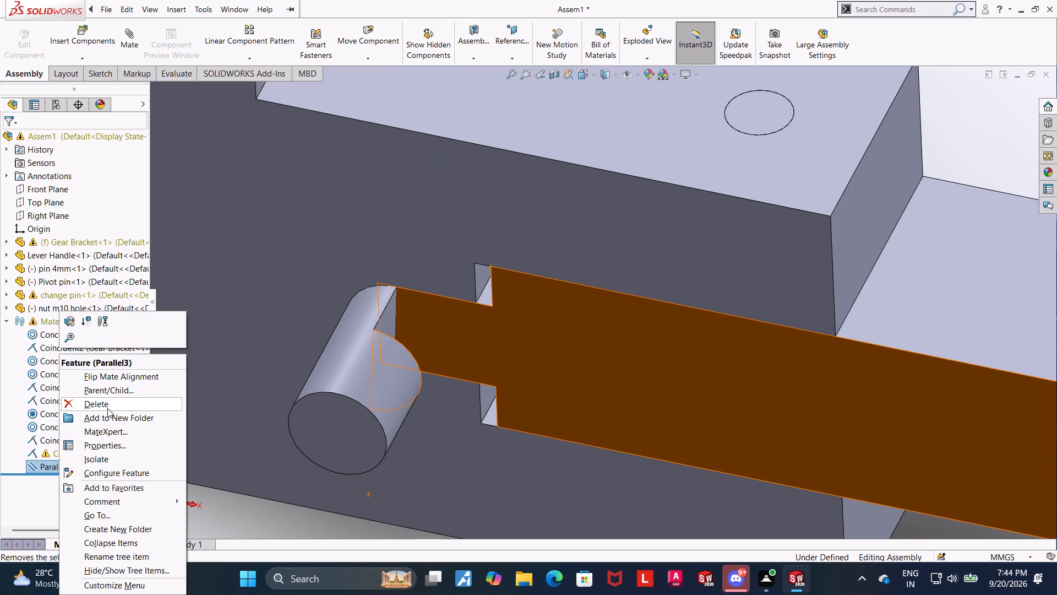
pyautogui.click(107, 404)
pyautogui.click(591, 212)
# Swing the freed lever handle in the slot and examine how its tongue passes through the change pin's notch.
pyautogui.moveTo(566, 337); pyautogui.dragTo(548, 354)
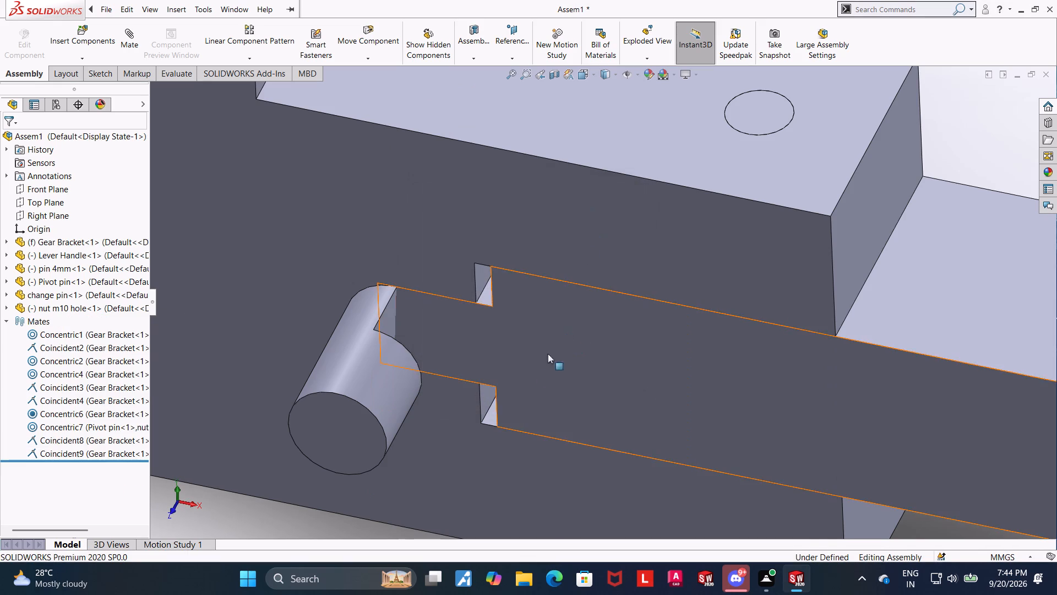
pyautogui.moveTo(548, 354); pyautogui.dragTo(550, 434)
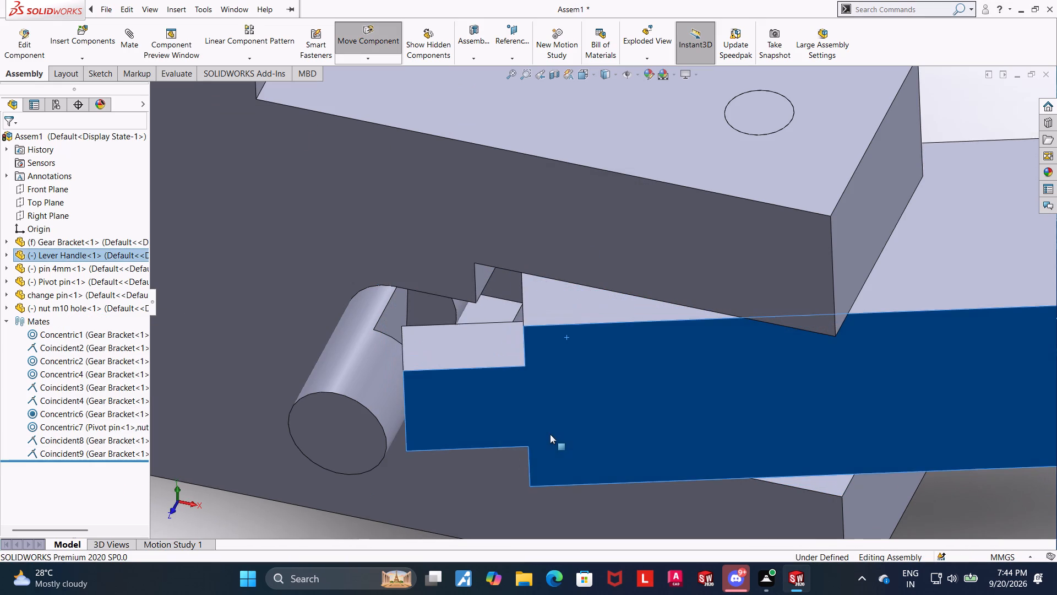
pyautogui.moveTo(550, 434); pyautogui.dragTo(536, 401)
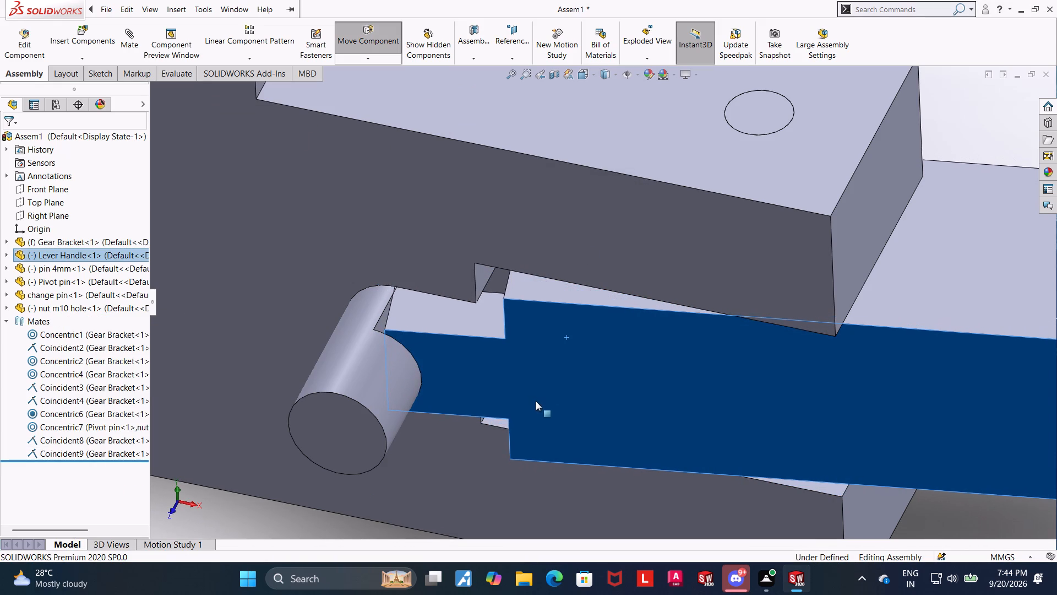
pyautogui.moveTo(536, 401); pyautogui.dragTo(540, 402)
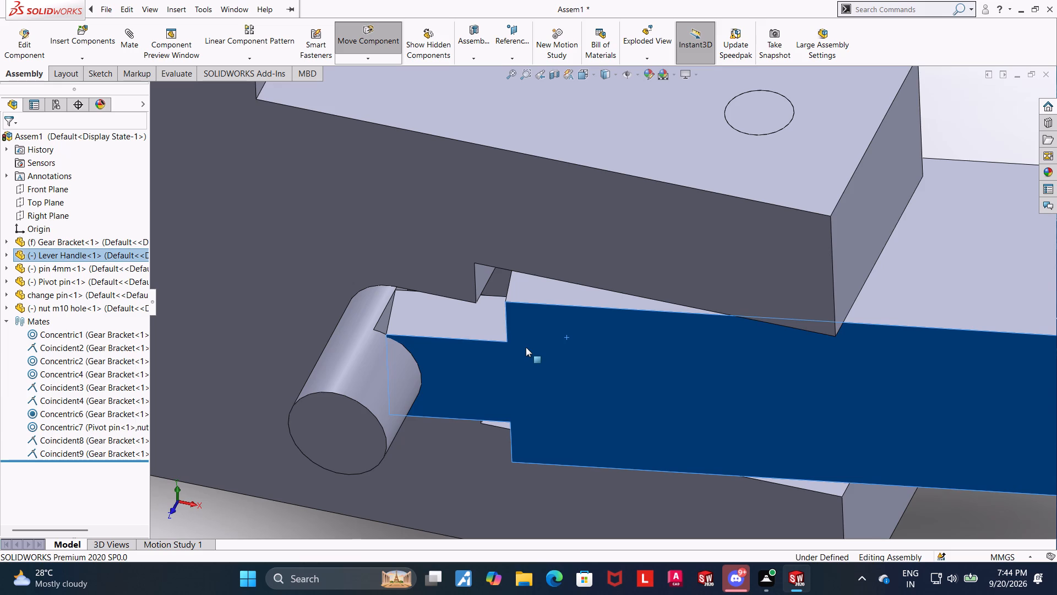
pyautogui.moveTo(496, 338); pyautogui.dragTo(488, 329)
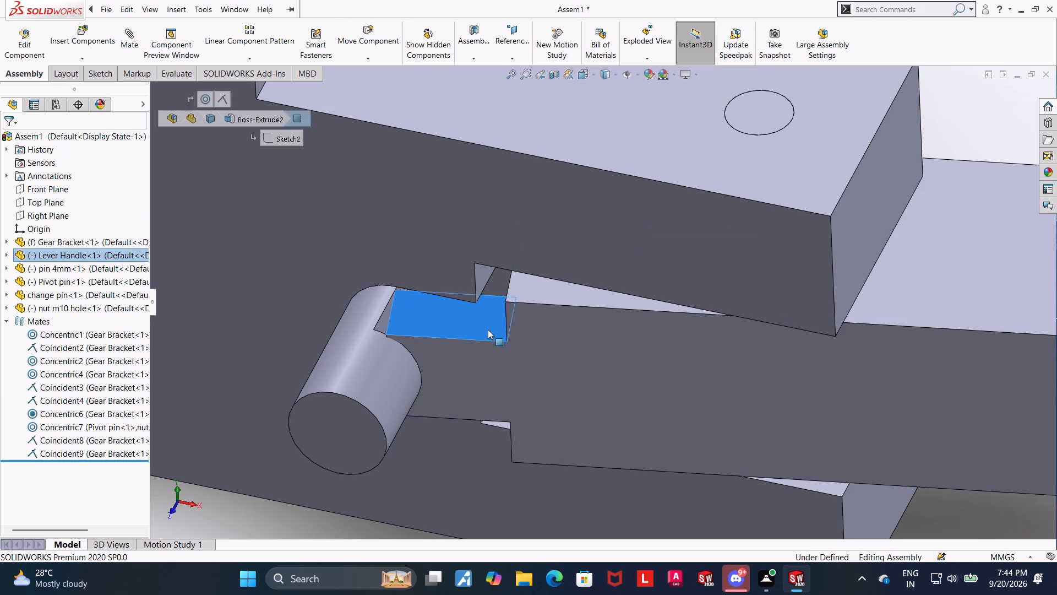
pyautogui.moveTo(488, 329); pyautogui.dragTo(449, 325)
pyautogui.scroll(7, 493, 316)
pyautogui.moveTo(783, 192); pyautogui.dragTo(751, 211, button='middle')
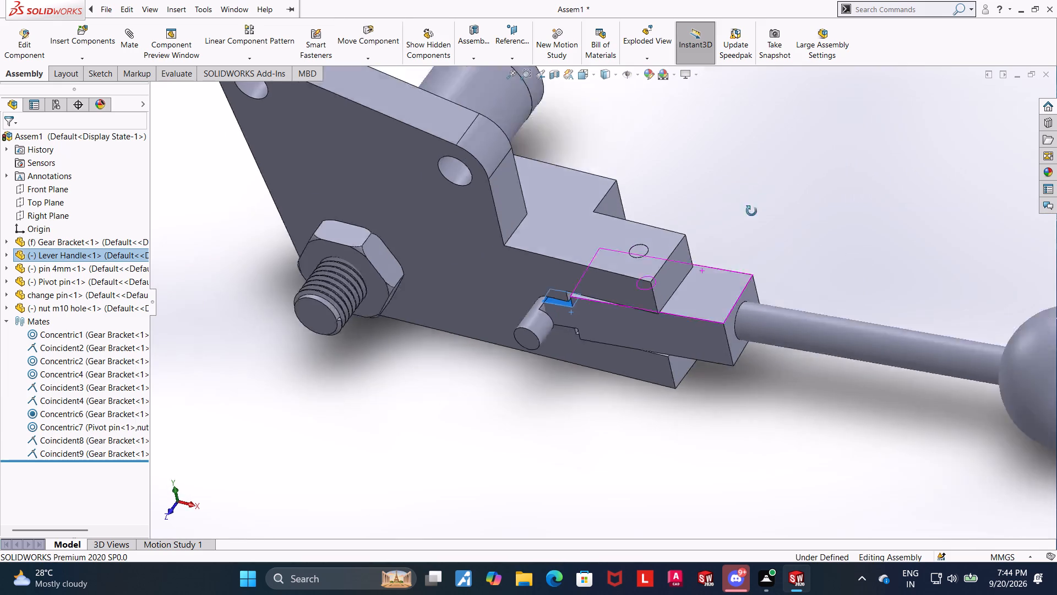
pyautogui.moveTo(751, 211); pyautogui.dragTo(677, 293, button='middle')
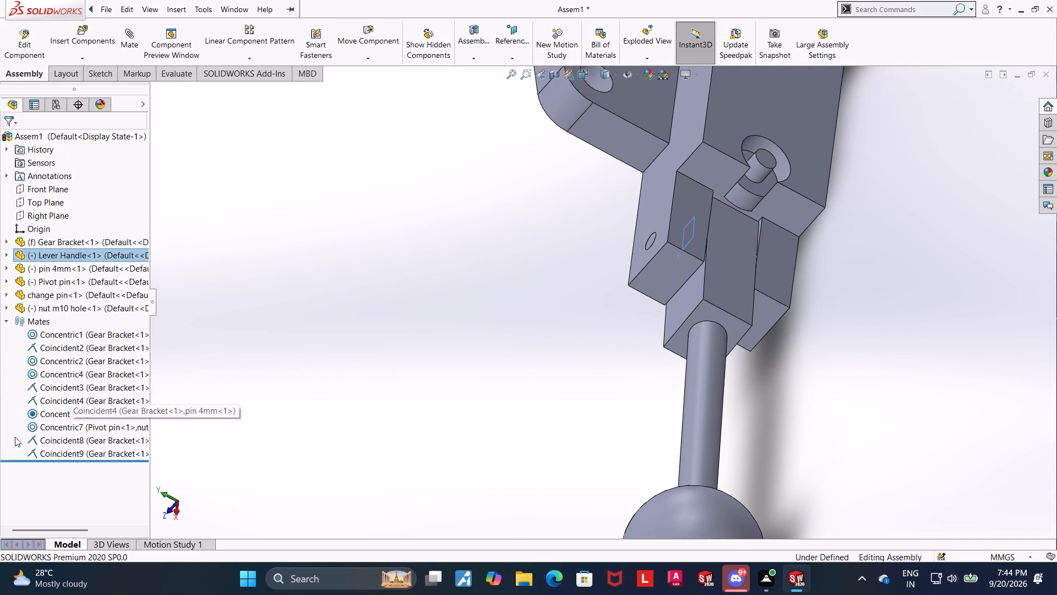
# Delete the Coincident9 mate between the gear bracket and the change pin.
pyautogui.rightClick(69, 451)
pyautogui.click(104, 421)
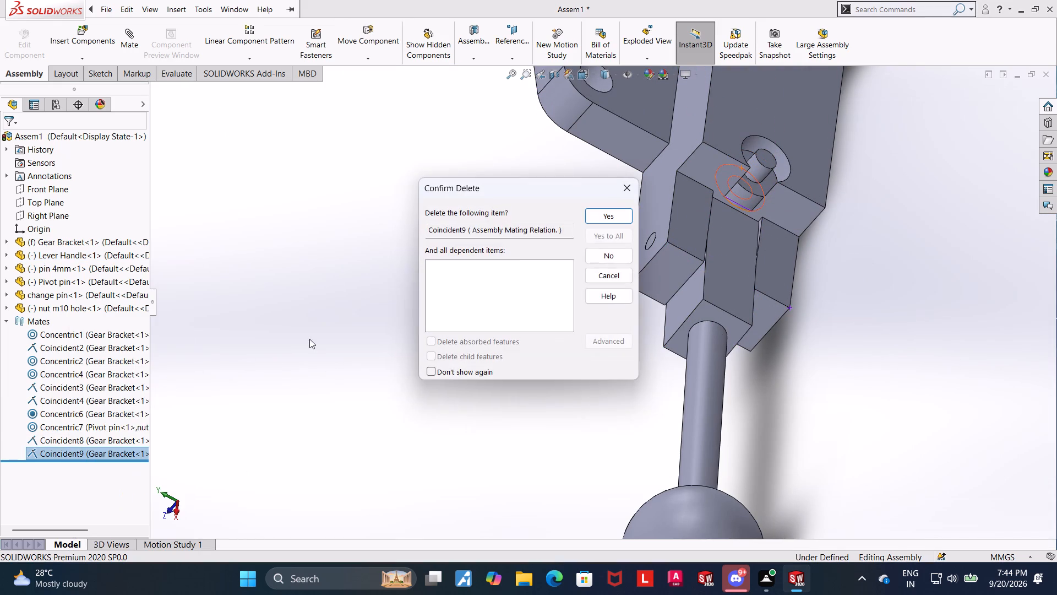
pyautogui.click(606, 219)
# Swing the lever handle slightly and examine up close how its tongue sits in the change pin's notch.
pyautogui.scroll(-1, 584, 231)
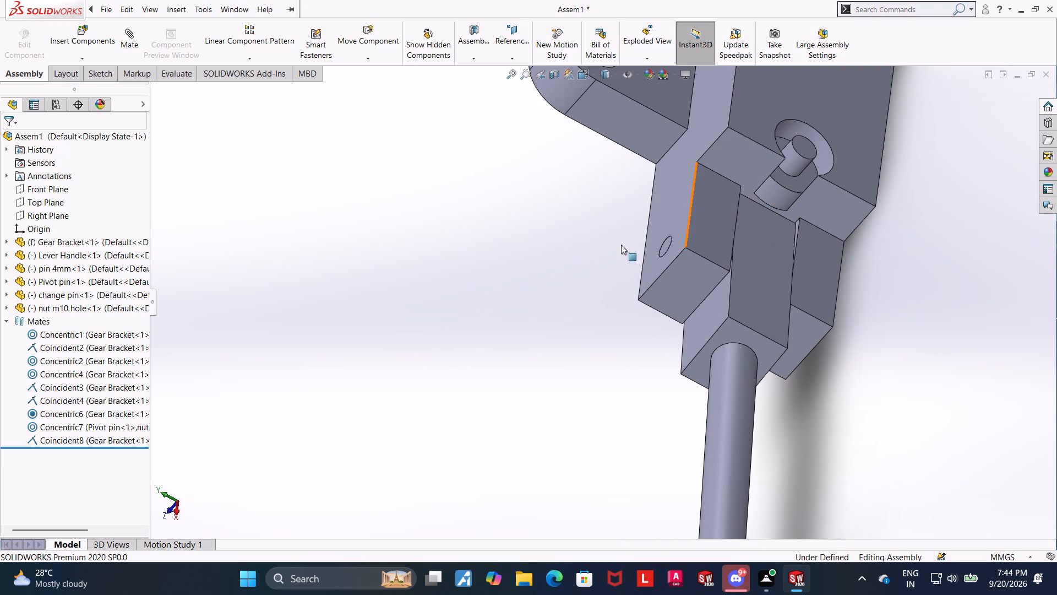
pyautogui.moveTo(572, 274); pyautogui.dragTo(665, 143, button='middle')
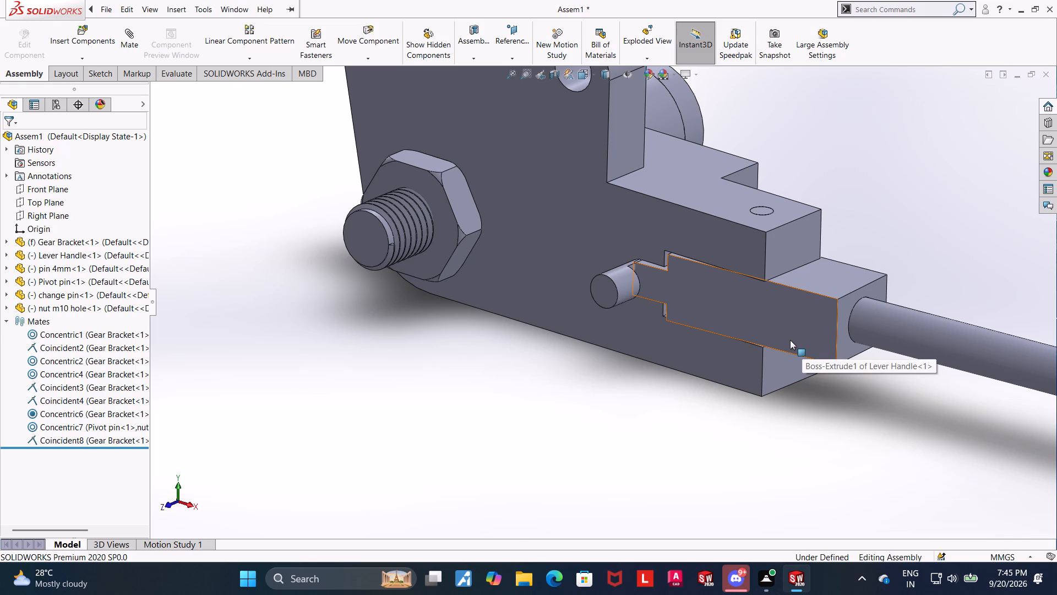
pyautogui.scroll(-10, 644, 253)
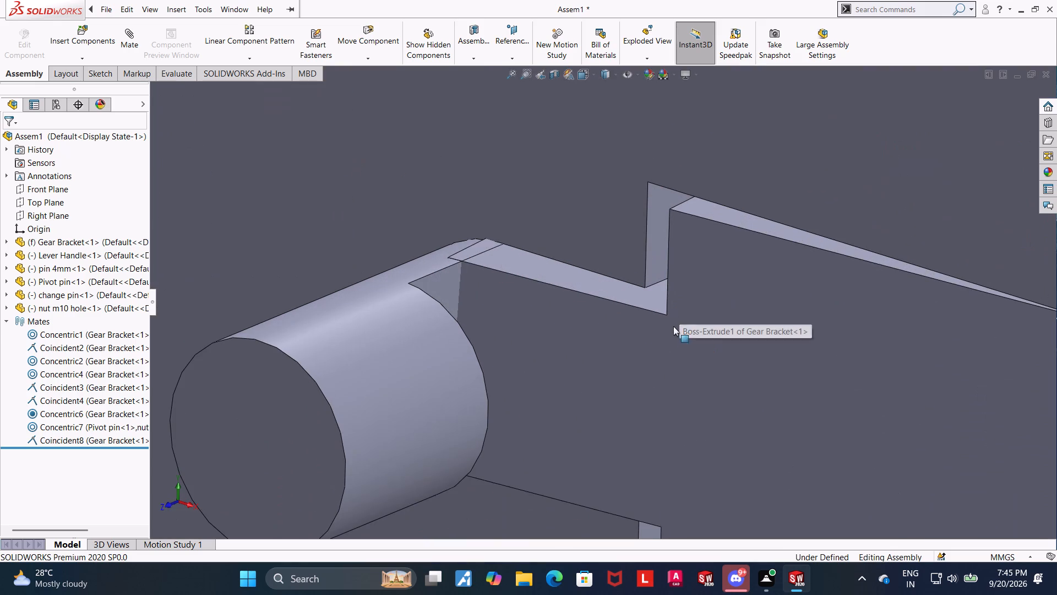
pyautogui.moveTo(585, 355); pyautogui.dragTo(573, 300)
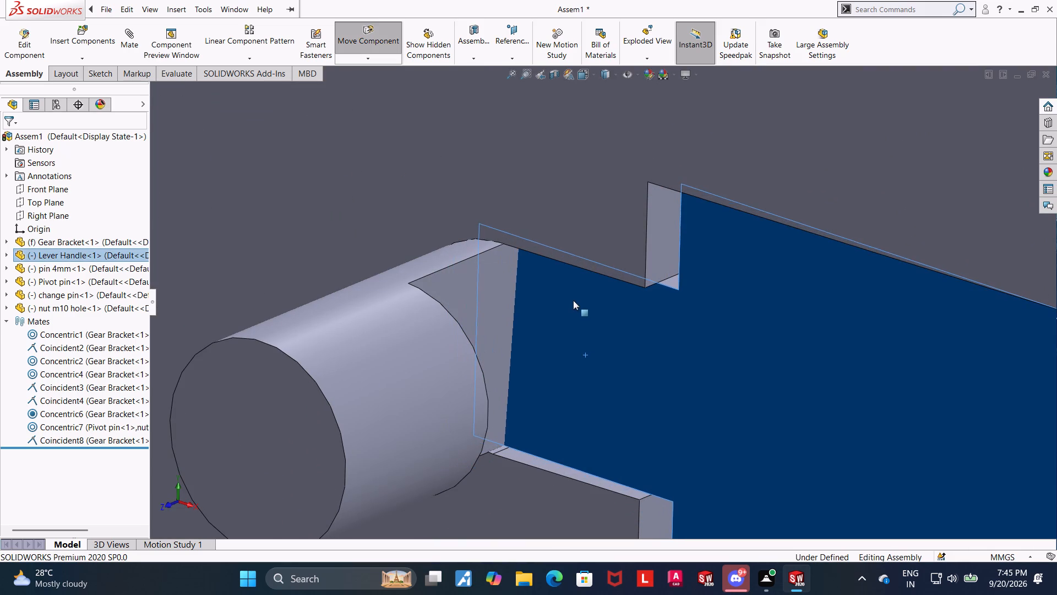
pyautogui.moveTo(573, 300); pyautogui.dragTo(453, 311)
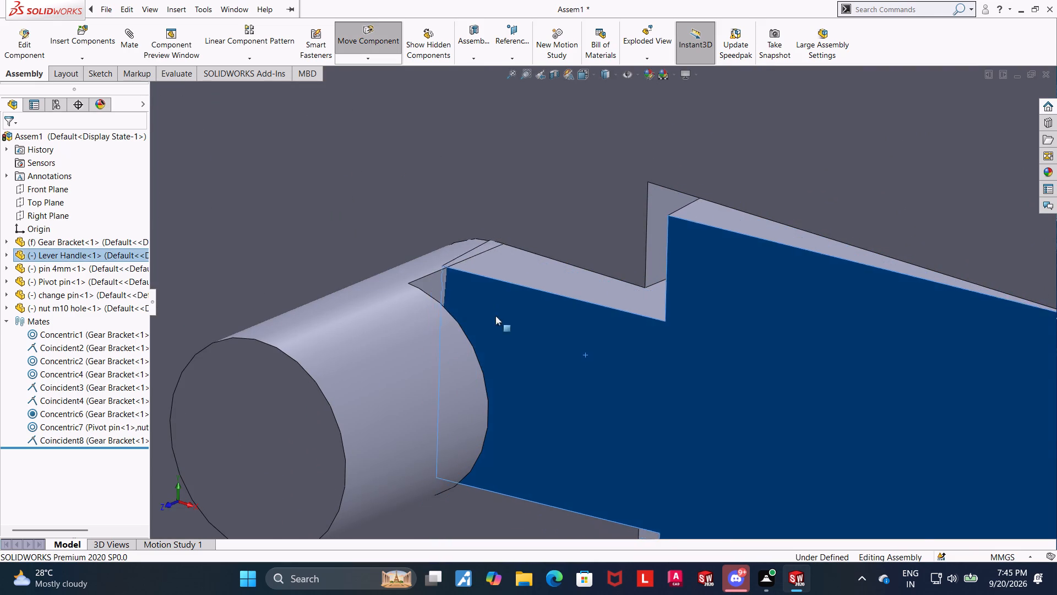
pyautogui.scroll(5, 495, 316)
pyautogui.click(435, 468)
pyautogui.scroll(5, 484, 416)
pyautogui.scroll(6, 487, 366)
pyautogui.click(405, 396)
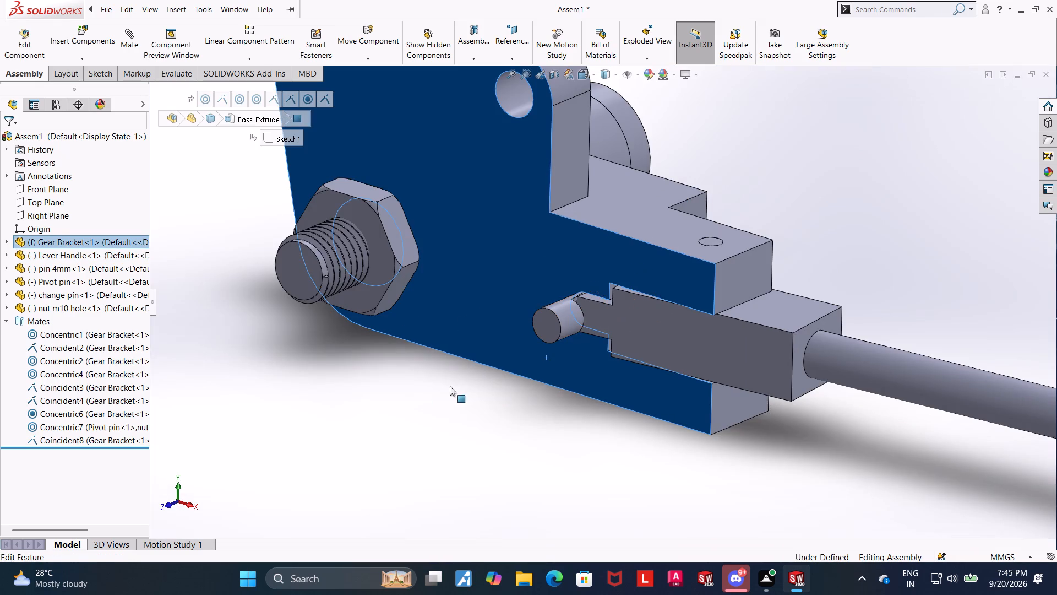
# Rotate the lever handle widely about its pivot and back, examining its tongue's movement relative to the change pin.
pyautogui.moveTo(528, 387); pyautogui.dragTo(575, 322, button='middle')
pyautogui.moveTo(720, 312); pyautogui.dragTo(695, 366)
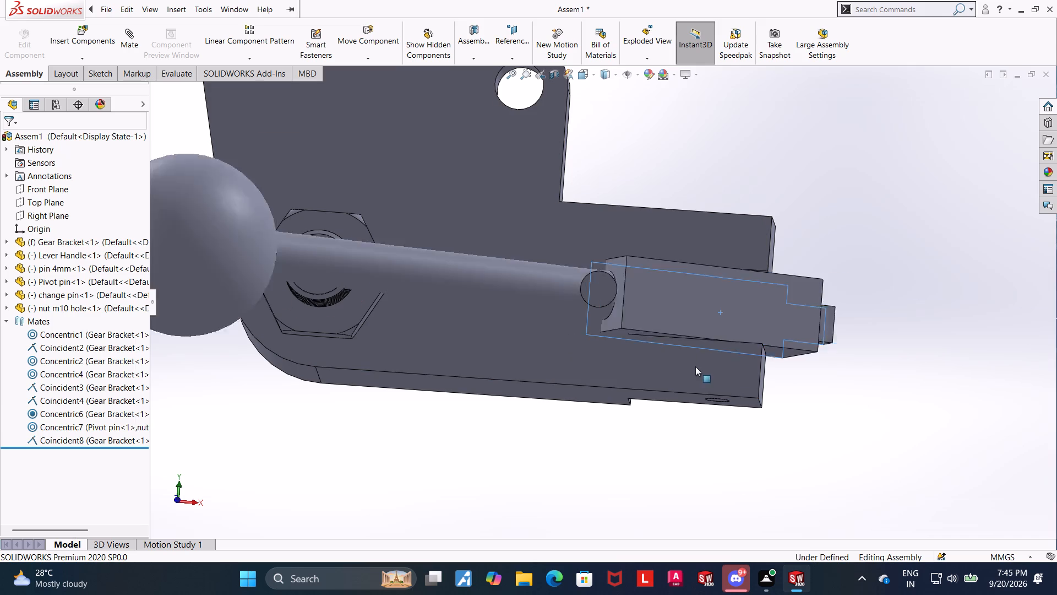
pyautogui.moveTo(695, 366); pyautogui.dragTo(773, 305)
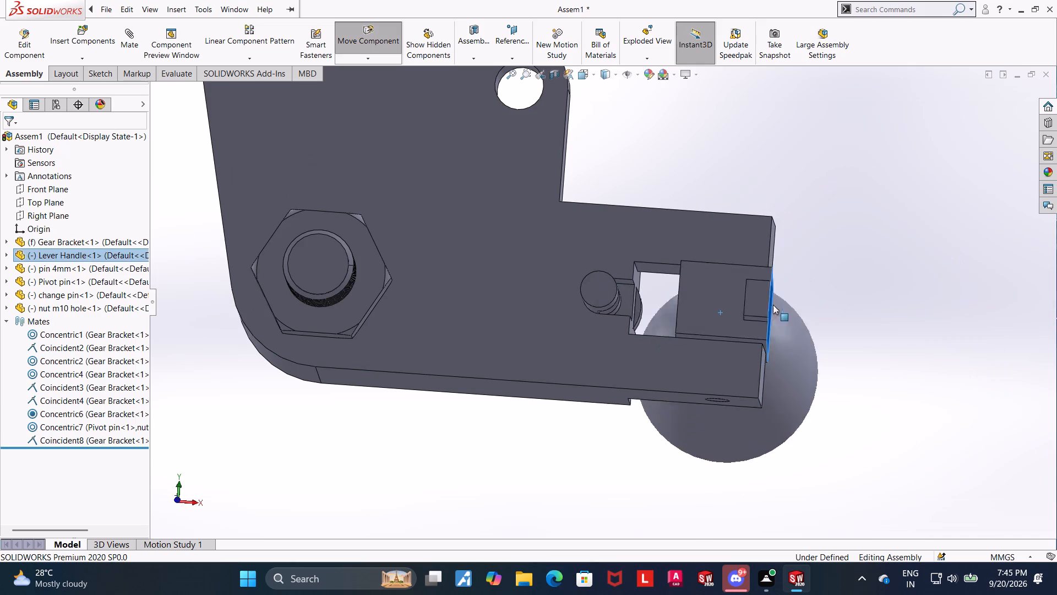
pyautogui.moveTo(773, 305); pyautogui.dragTo(731, 302)
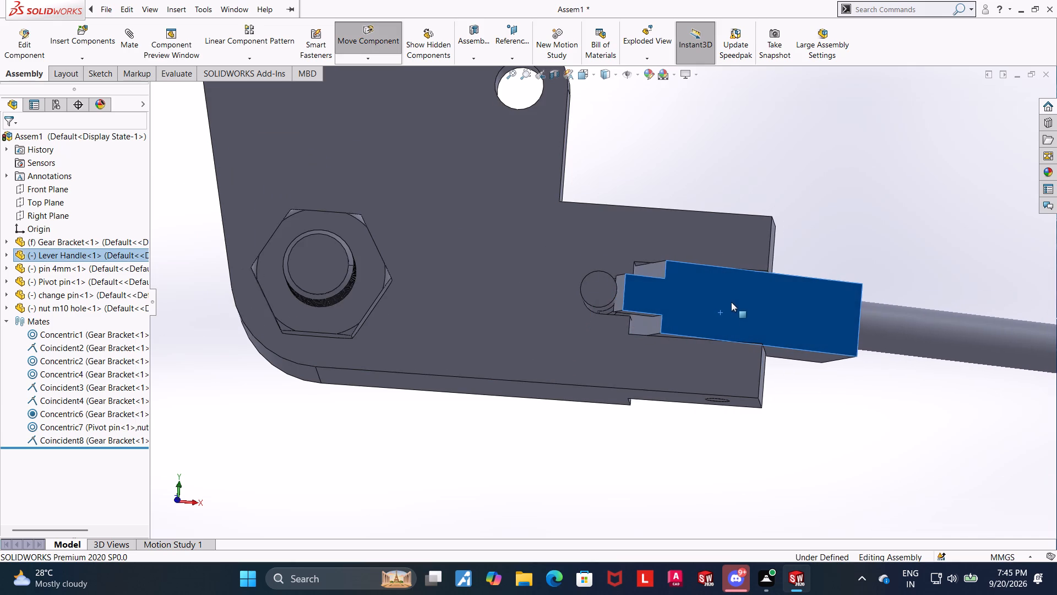
pyautogui.moveTo(731, 302); pyautogui.dragTo(726, 304)
pyautogui.scroll(2, 586, 331)
pyautogui.scroll(-2, 633, 393)
pyautogui.moveTo(648, 300); pyautogui.dragTo(637, 351, button='middle')
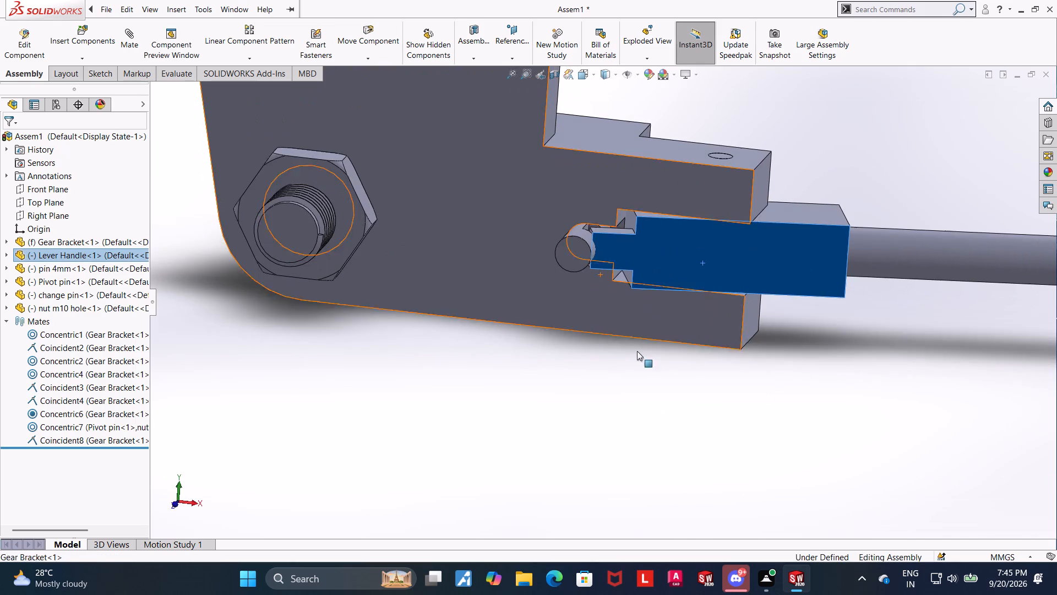
pyautogui.middleClick(638, 353)
pyautogui.moveTo(639, 256); pyautogui.dragTo(620, 256)
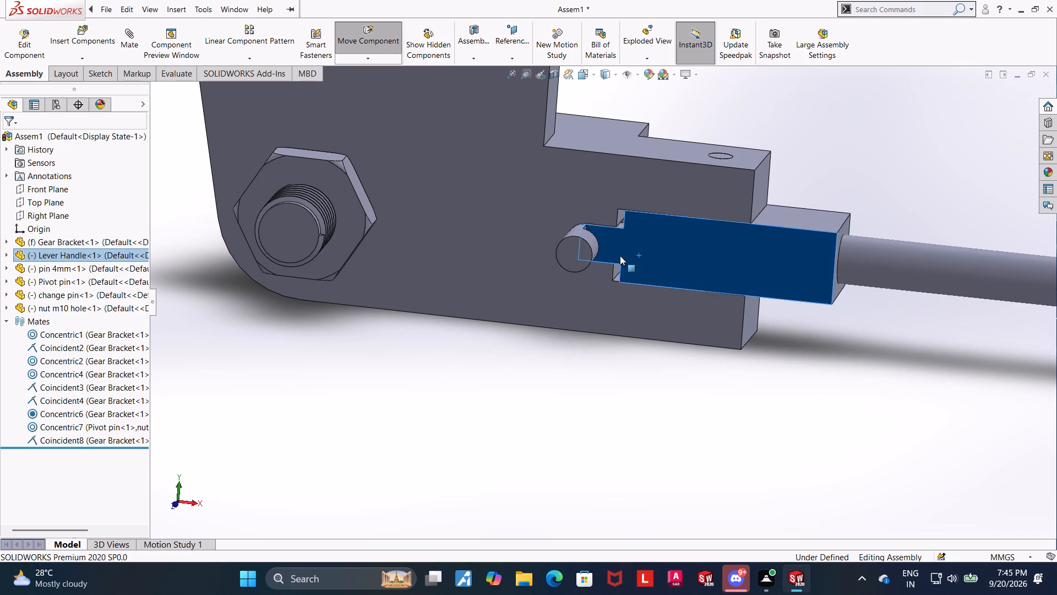
pyautogui.moveTo(620, 256); pyautogui.dragTo(663, 251)
pyautogui.click(669, 431)
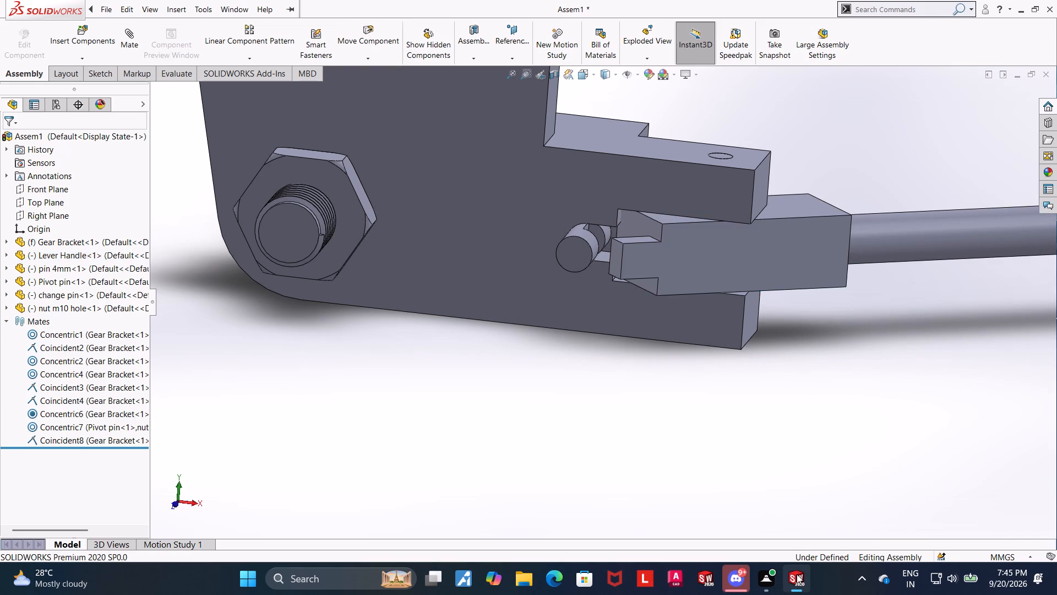
# Switch to the Lever Handle part and examine its end tongue from the top, the underside and the pivot-hole side.
pyautogui.click(542, 497)
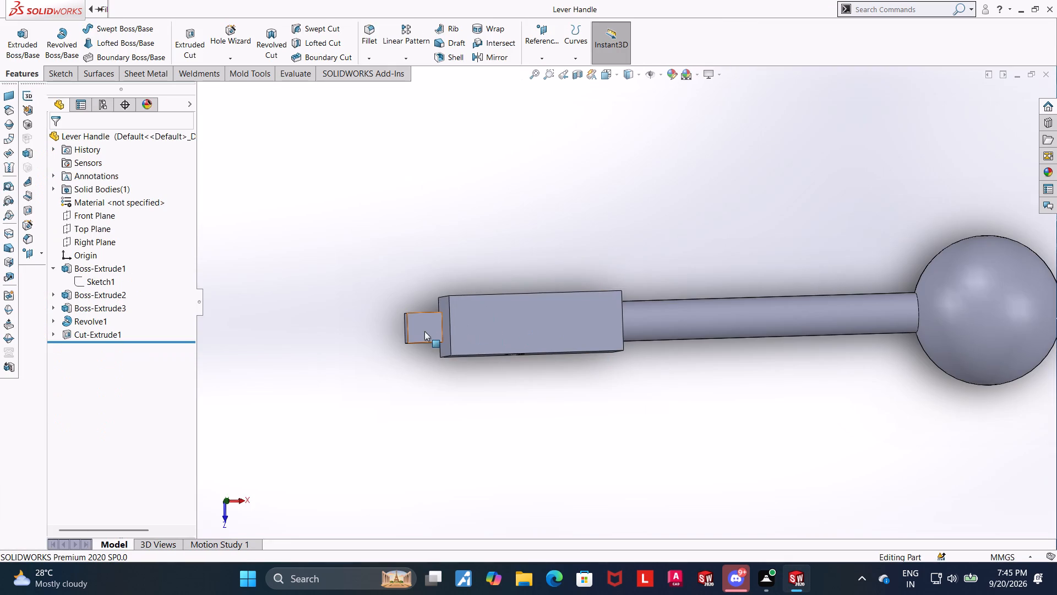
pyautogui.click(423, 331)
pyautogui.moveTo(560, 390); pyautogui.dragTo(546, 397, button='middle')
pyautogui.scroll(1, 544, 398)
pyautogui.middleClick(551, 396)
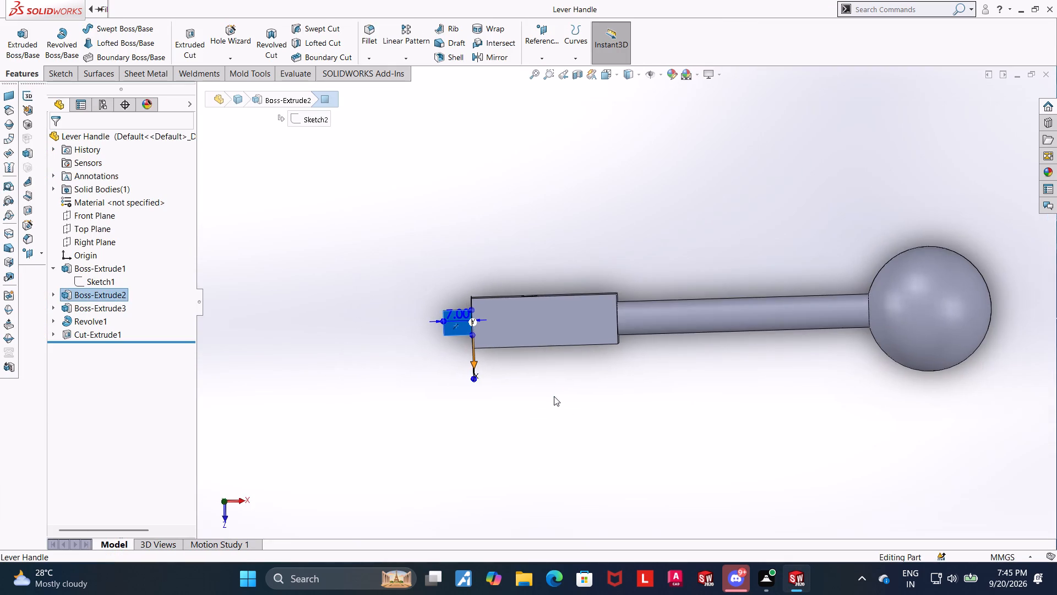
pyautogui.moveTo(601, 419); pyautogui.dragTo(606, 71, button='middle')
pyautogui.moveTo(521, 338); pyautogui.dragTo(547, 163, button='middle')
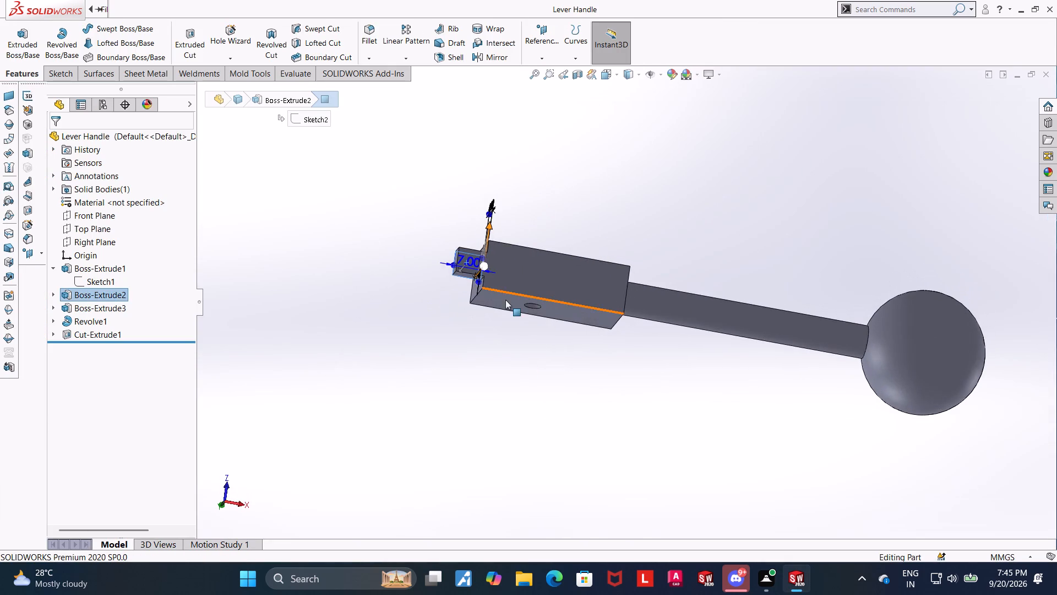
pyautogui.scroll(1, 505, 337)
pyautogui.moveTo(505, 340); pyautogui.dragTo(453, 510, button='middle')
pyautogui.scroll(-1, 552, 241)
pyautogui.moveTo(568, 277); pyautogui.dragTo(606, 385, button='middle')
pyautogui.scroll(1, 604, 369)
pyautogui.click(579, 356)
pyautogui.moveTo(534, 318); pyautogui.dragTo(555, 341, button='middle')
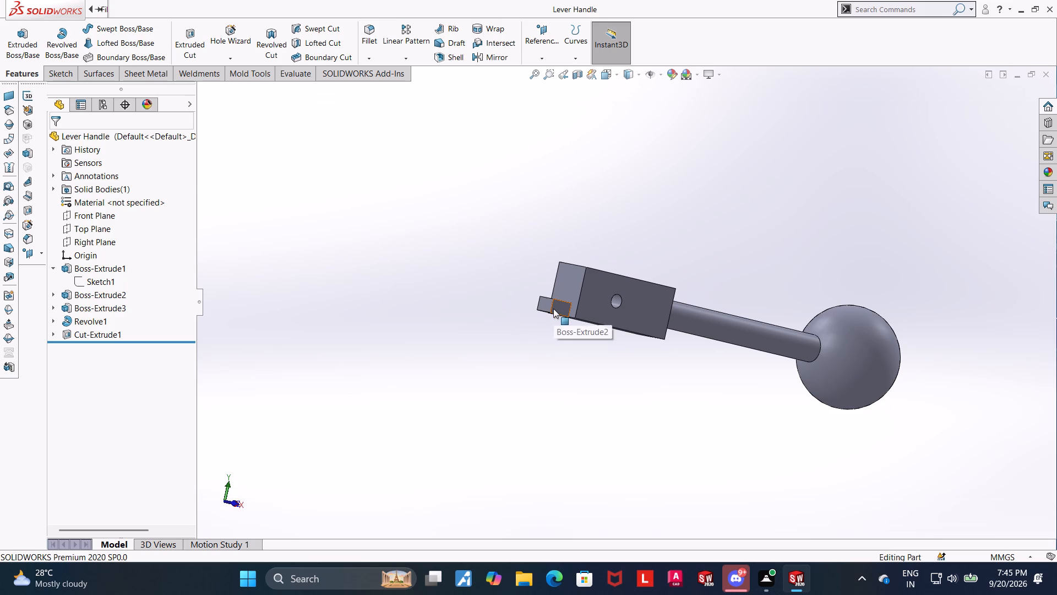
pyautogui.scroll(-5, 574, 276)
# Inspect the lever handle's tongue up close and select its side face to view the Boss-Extrude2 dimensions.
pyautogui.middleClick(559, 468)
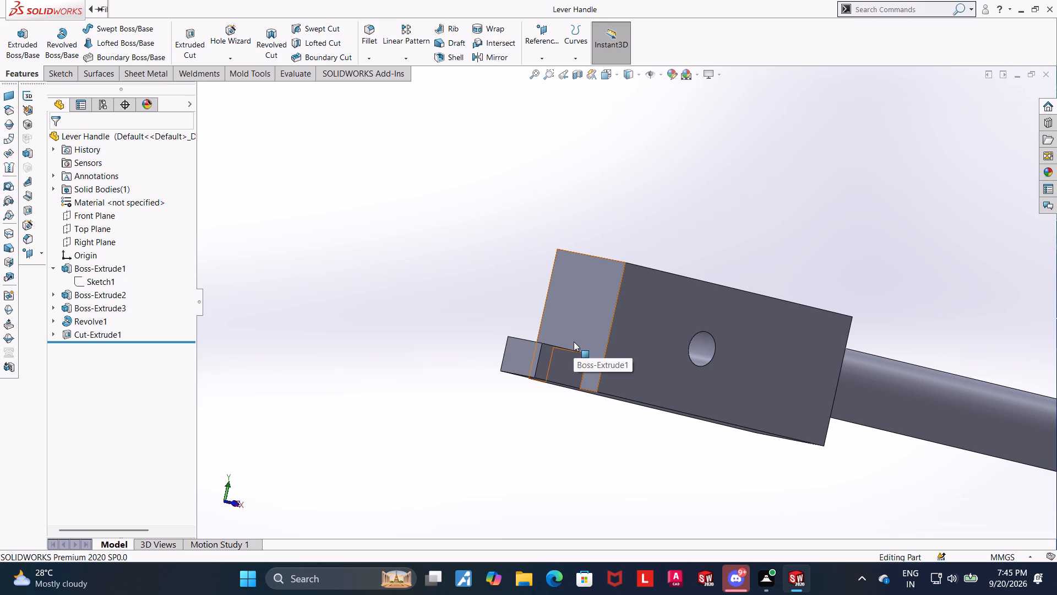
pyautogui.moveTo(642, 458); pyautogui.dragTo(608, 455, button='middle')
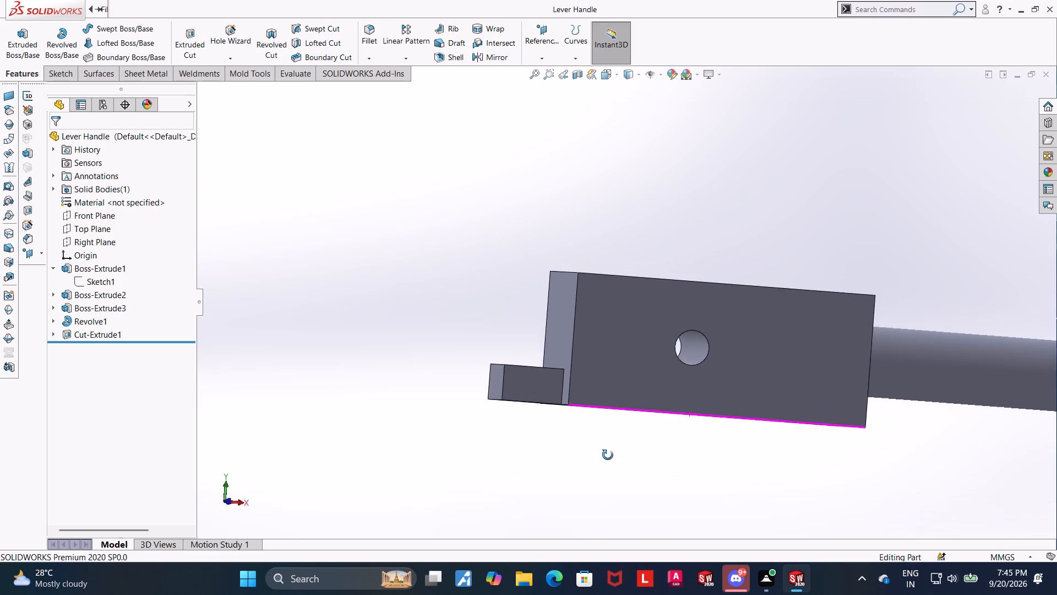
pyautogui.moveTo(608, 455); pyautogui.dragTo(600, 443, button='middle')
pyautogui.moveTo(596, 439); pyautogui.dragTo(586, 458, button='middle')
pyautogui.click(533, 376)
pyautogui.moveTo(549, 446); pyautogui.dragTo(562, 447, button='middle')
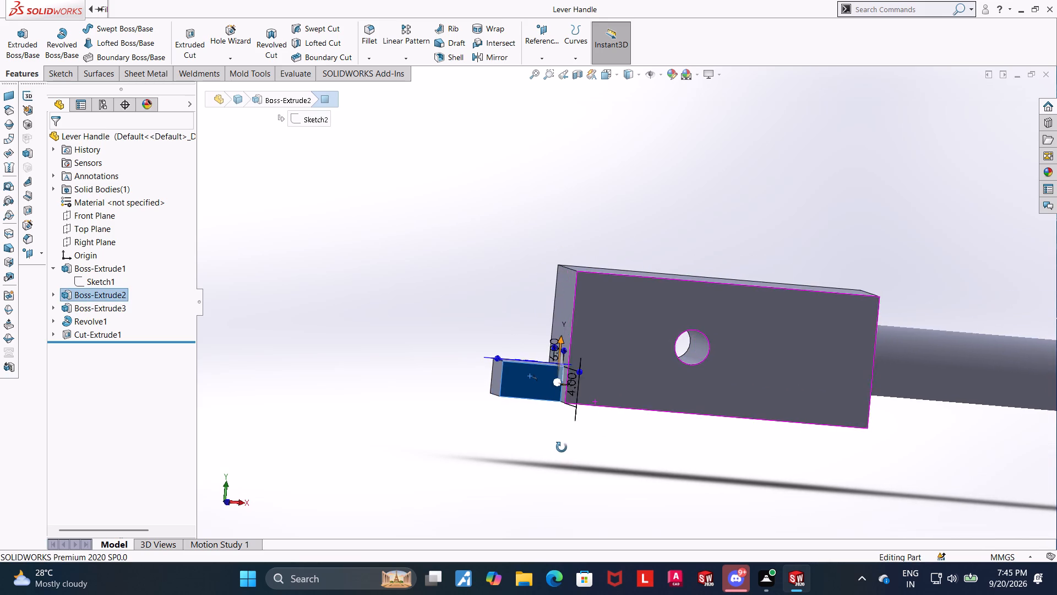
pyautogui.moveTo(562, 447); pyautogui.dragTo(569, 448, button='middle')
pyautogui.middleClick(569, 448)
pyautogui.middleClick(570, 448)
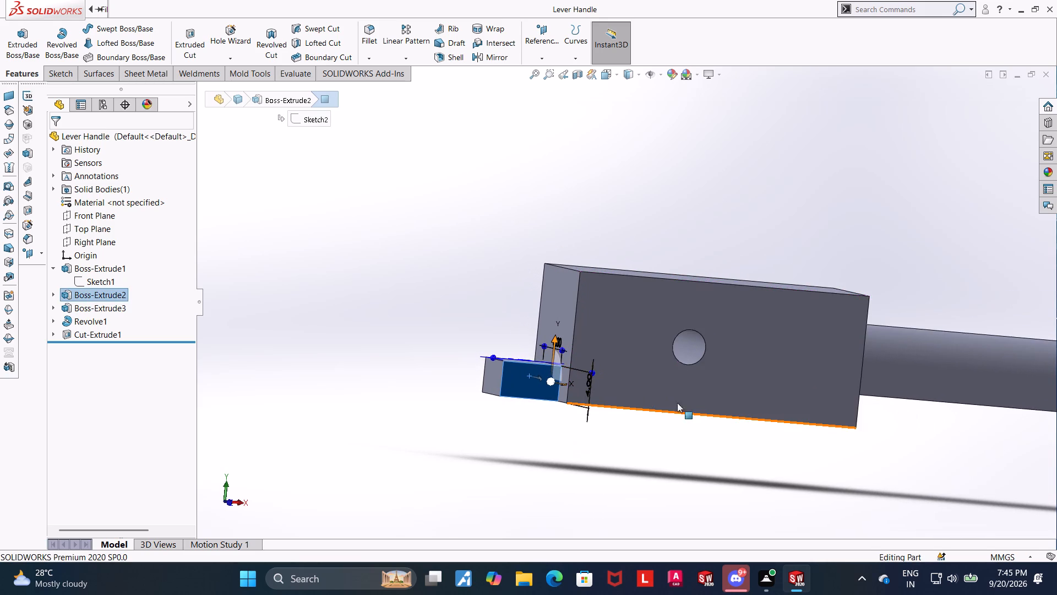
pyautogui.moveTo(672, 436); pyautogui.dragTo(660, 483, button='middle')
pyautogui.scroll(-1, 659, 483)
pyautogui.moveTo(688, 191); pyautogui.dragTo(681, 370, button='middle')
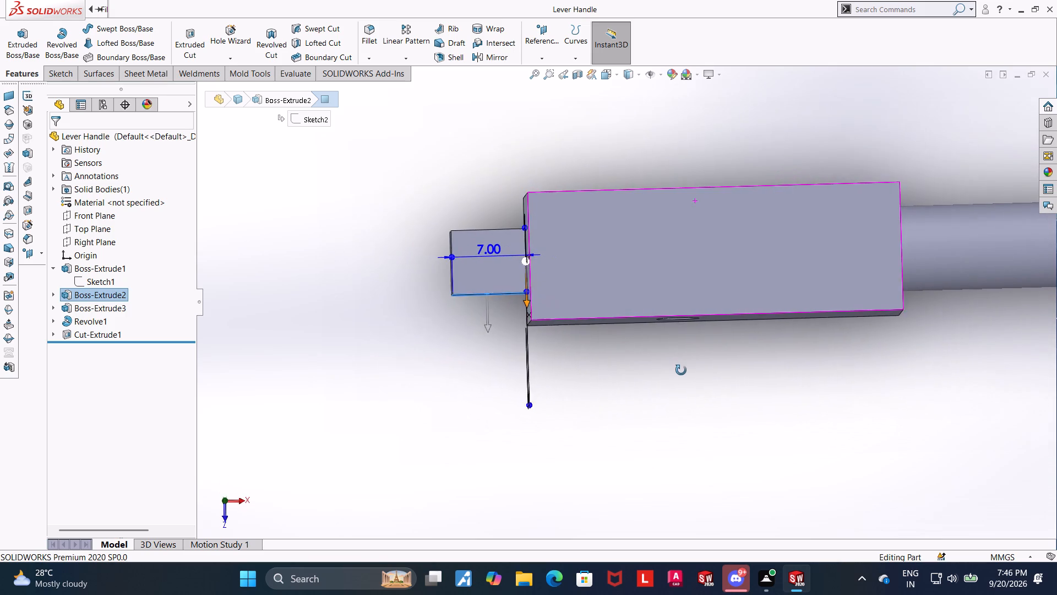
pyautogui.moveTo(681, 370); pyautogui.dragTo(681, 369, button='middle')
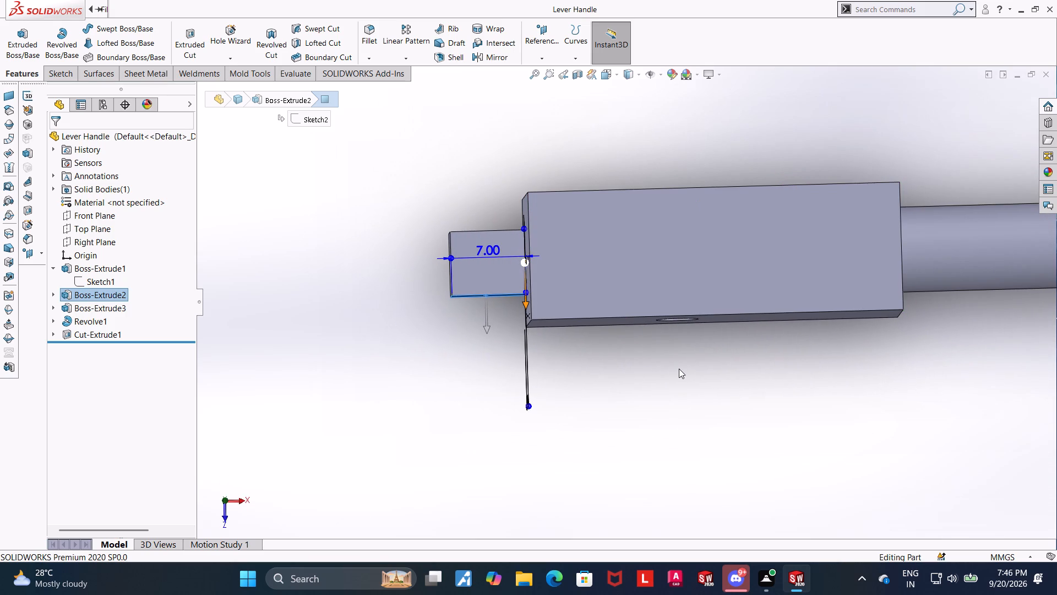
# Examine the tongue's position on the lever handle block's end face from several angles.
pyautogui.moveTo(548, 322); pyautogui.dragTo(611, 323, button='middle')
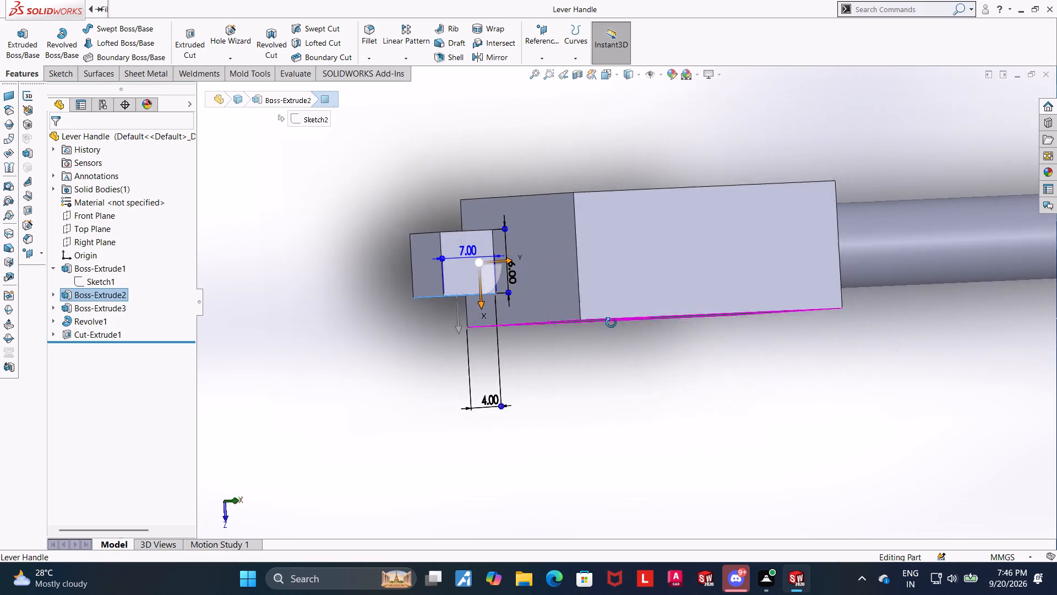
pyautogui.moveTo(611, 323); pyautogui.dragTo(568, 321, button='middle')
pyautogui.moveTo(549, 316); pyautogui.dragTo(542, 316, button='middle')
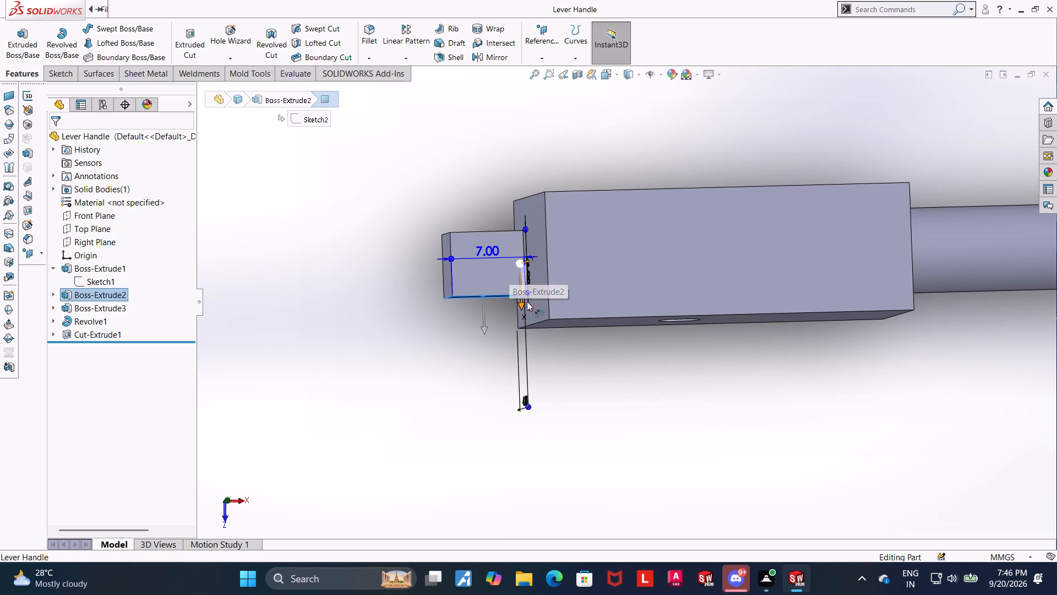
pyautogui.moveTo(563, 356); pyautogui.dragTo(565, 356, button='middle')
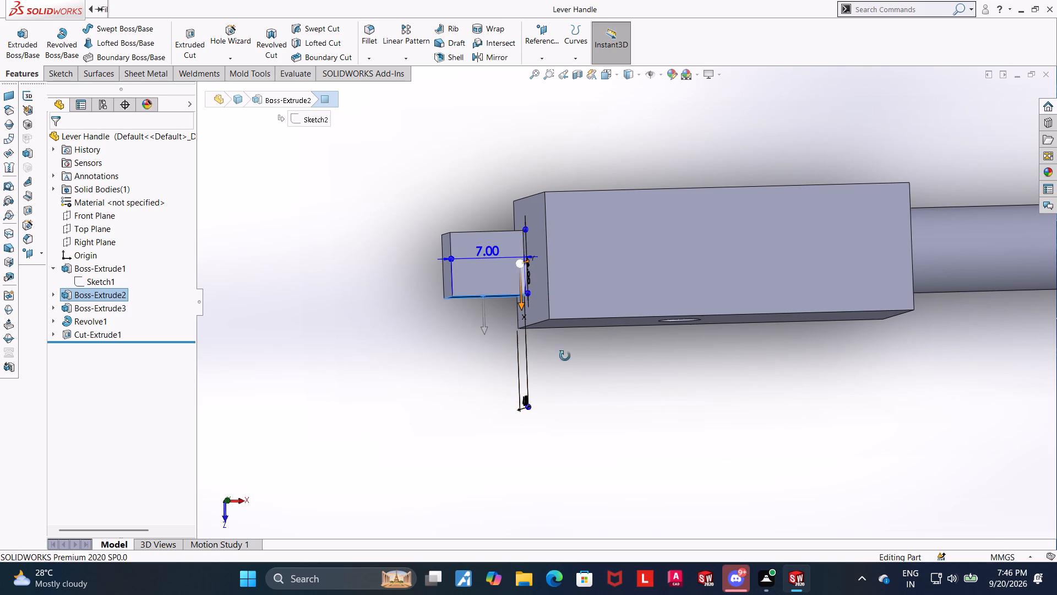
pyautogui.moveTo(565, 356); pyautogui.dragTo(568, 336, button='middle')
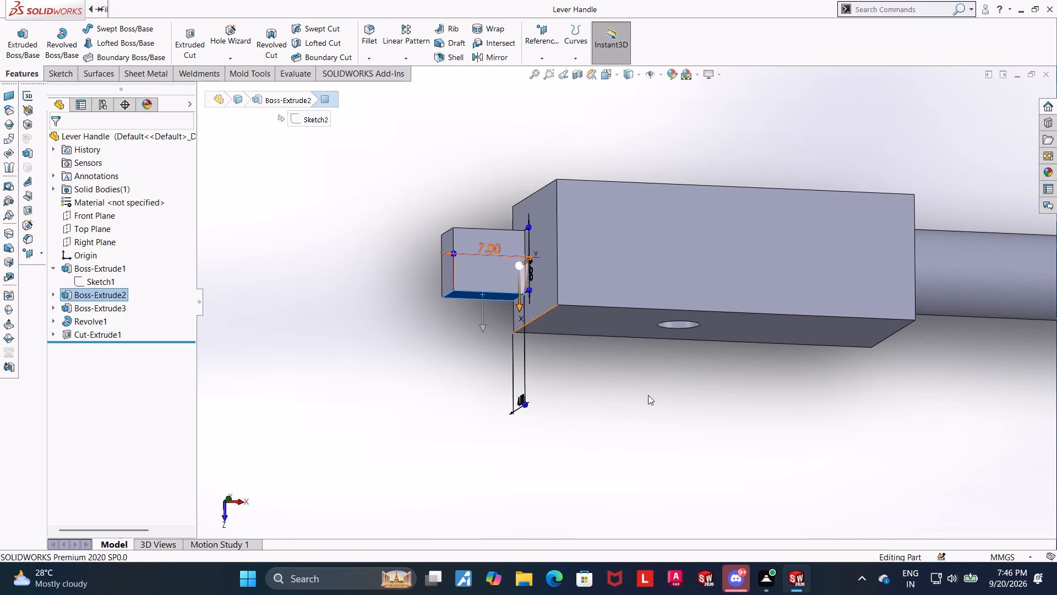
pyautogui.moveTo(652, 396); pyautogui.dragTo(702, 402, button='middle')
pyautogui.moveTo(678, 396); pyautogui.dragTo(669, 396, button='middle')
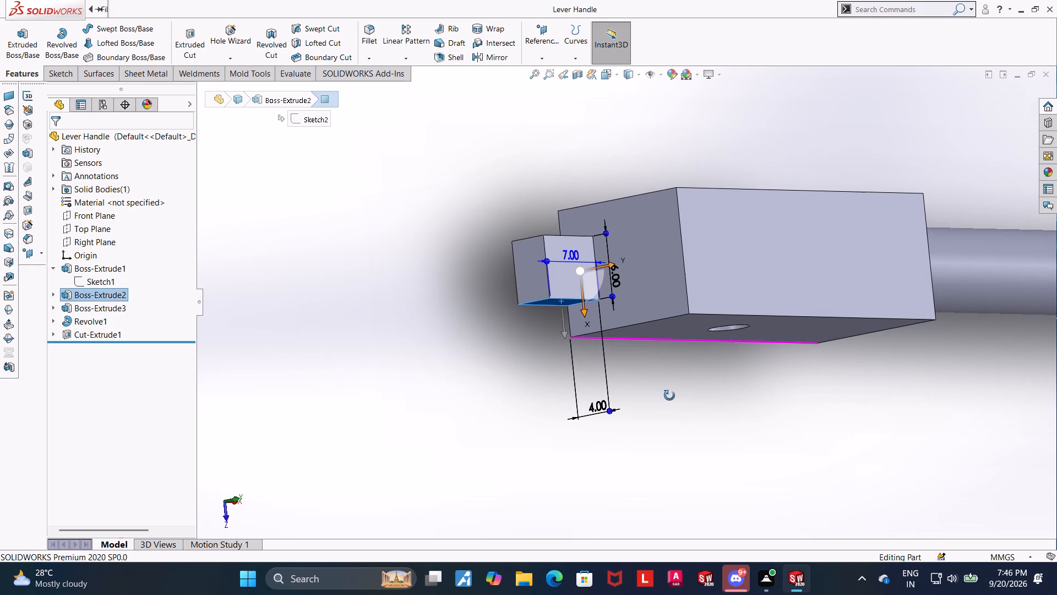
pyautogui.moveTo(669, 396); pyautogui.dragTo(593, 396, button='middle')
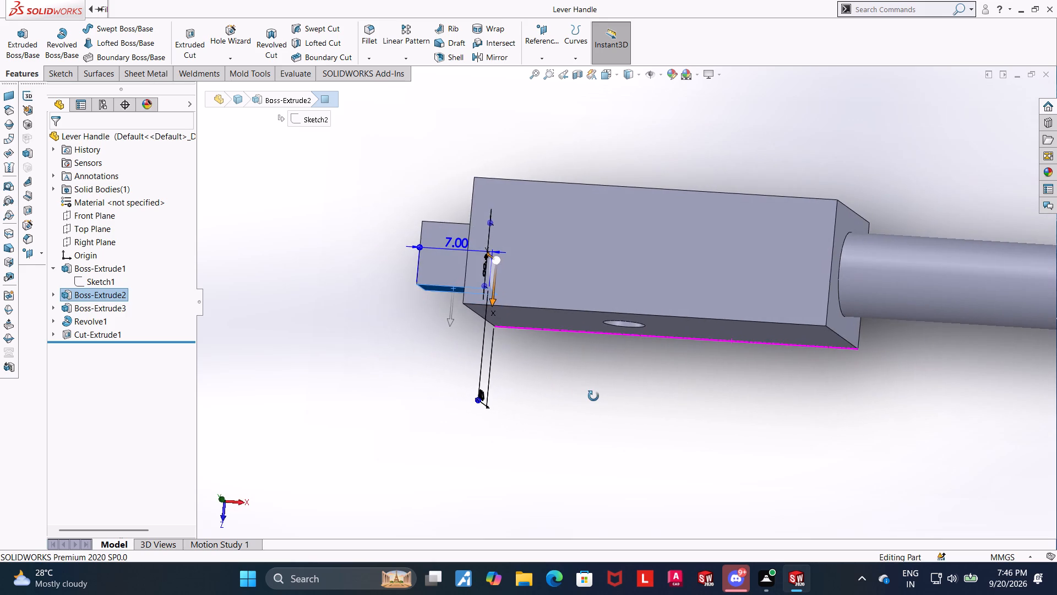
pyautogui.moveTo(593, 396); pyautogui.dragTo(593, 246, button='middle')
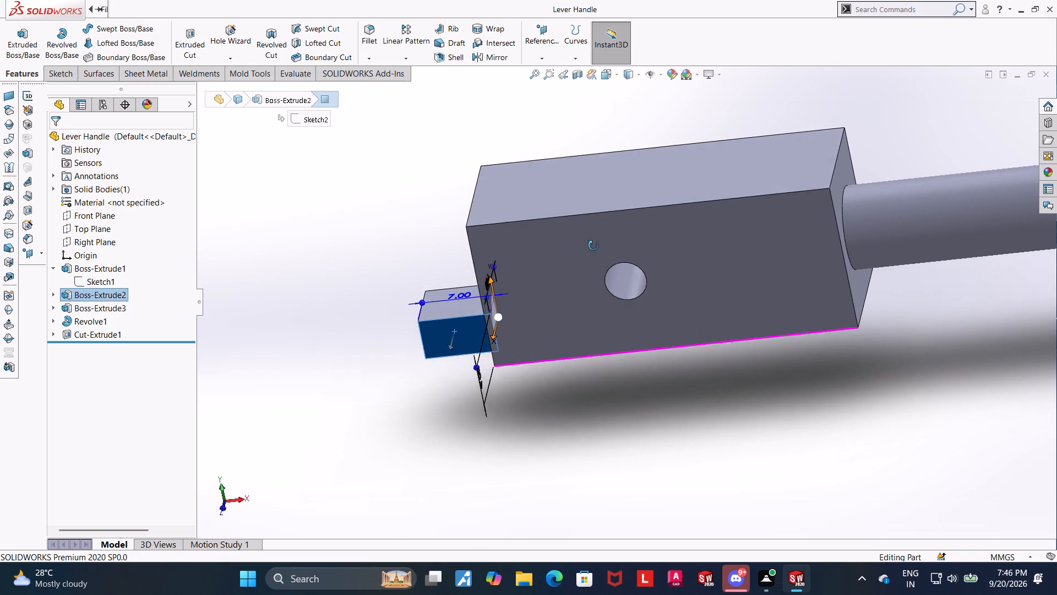
pyautogui.moveTo(593, 246); pyautogui.dragTo(612, 187, button='middle')
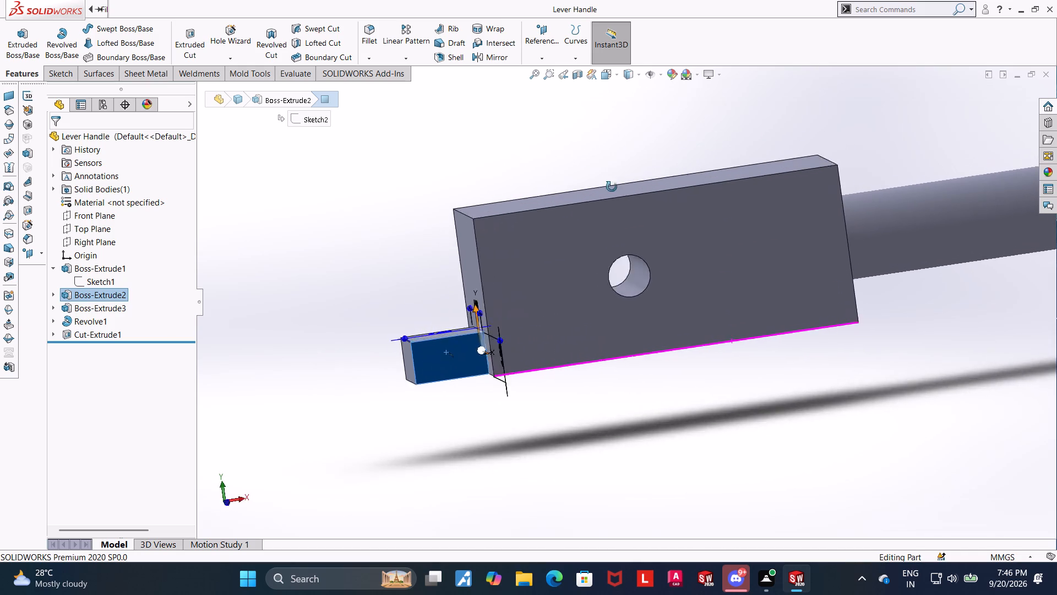
pyautogui.moveTo(612, 187); pyautogui.dragTo(604, 211, button='middle')
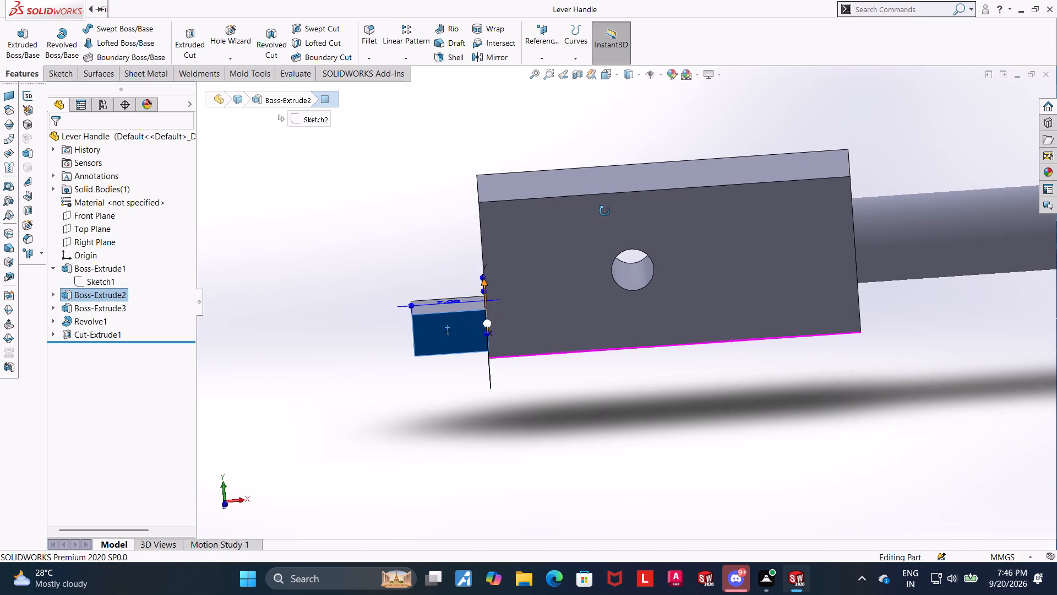
pyautogui.moveTo(604, 211); pyautogui.dragTo(615, 190, button='middle')
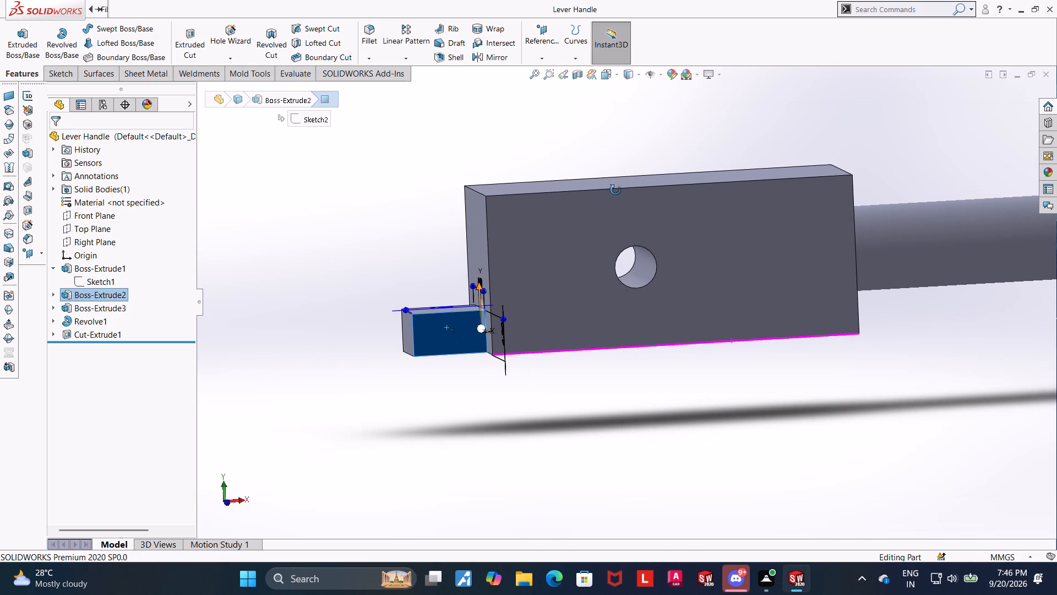
pyautogui.moveTo(615, 190); pyautogui.dragTo(619, 191, button='middle')
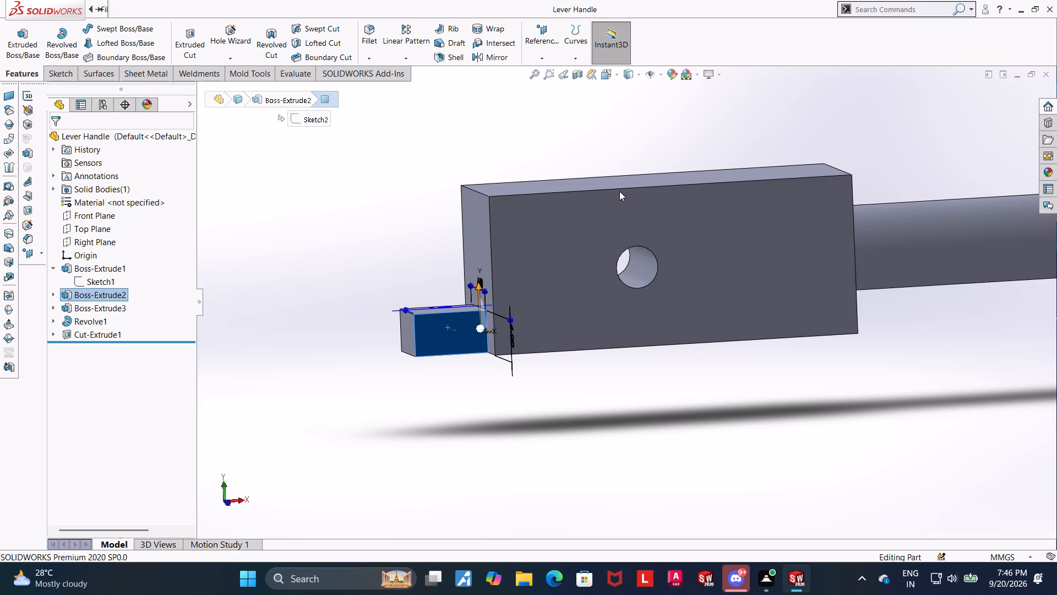
pyautogui.click(691, 400)
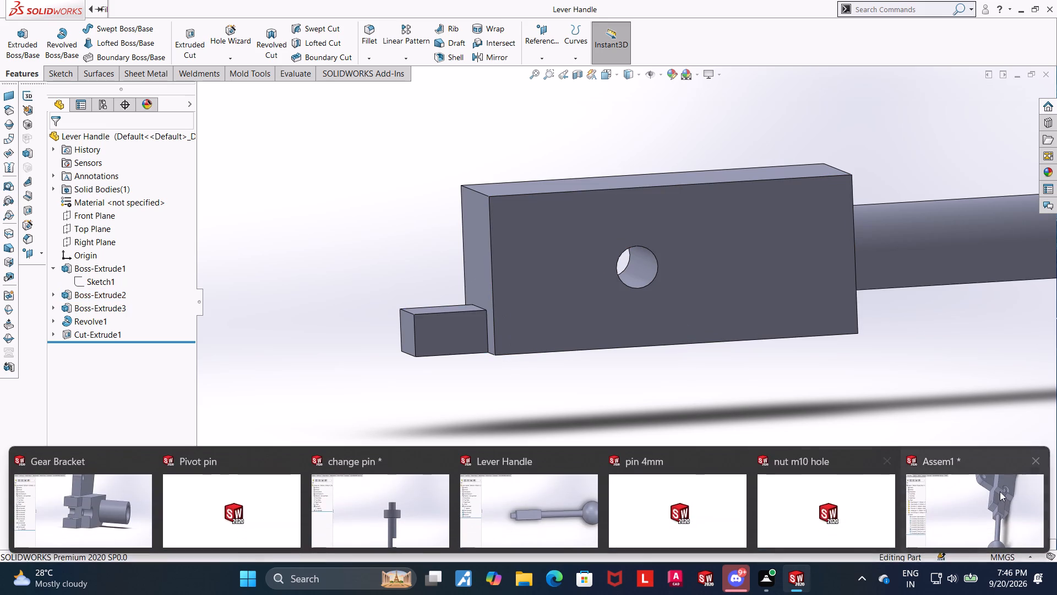
# Back in Assem1, add a coincident mate between the lever handle's flat side face and the change pin's notch end face.
pyautogui.click(1002, 512)
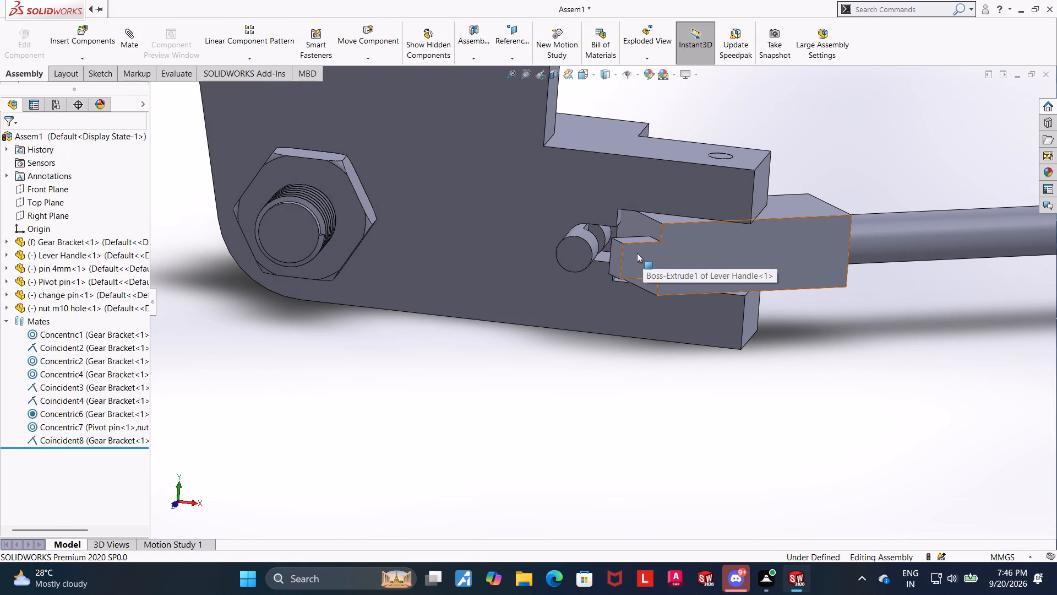
pyautogui.click(637, 253)
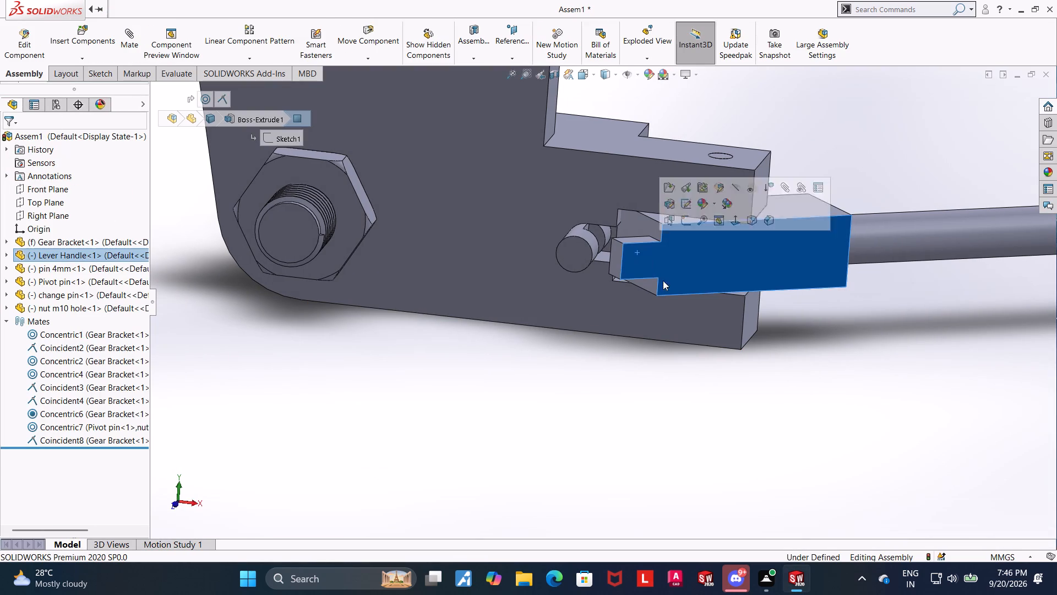
pyautogui.moveTo(775, 372); pyautogui.dragTo(733, 474, button='middle')
pyautogui.scroll(-4, 598, 218)
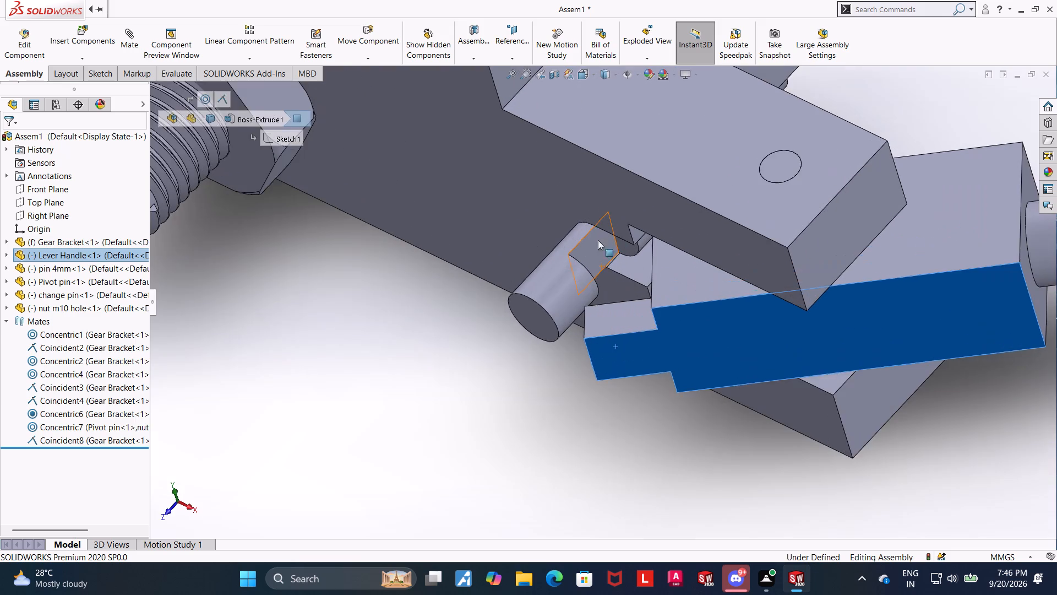
pyautogui.moveTo(594, 324); pyautogui.dragTo(569, 424, button='middle')
pyautogui.scroll(2, 520, 399)
pyautogui.moveTo(509, 428); pyautogui.dragTo(525, 414, button='middle')
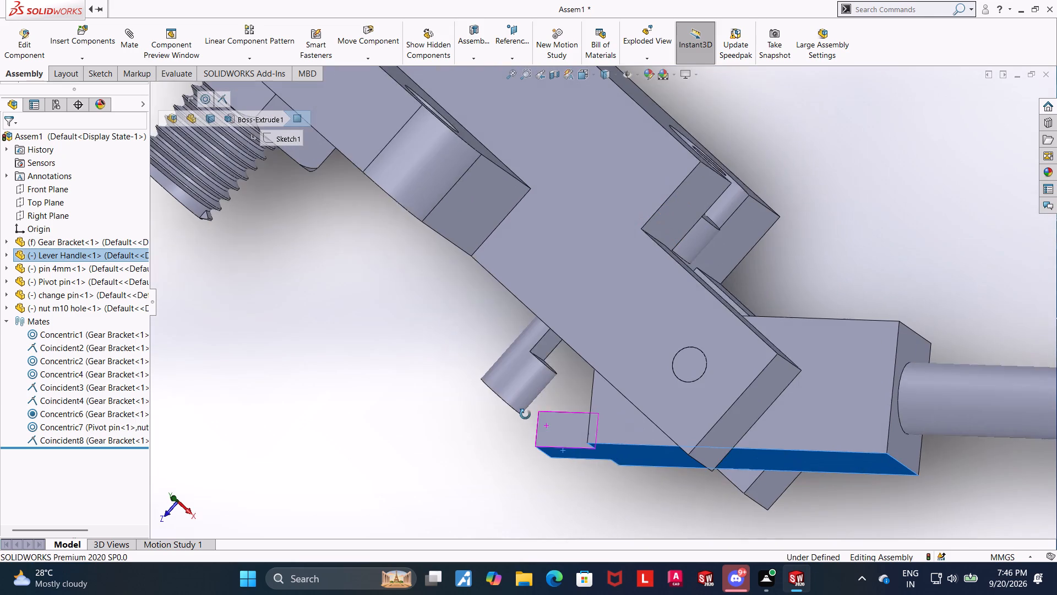
pyautogui.moveTo(525, 414); pyautogui.dragTo(526, 413, button='middle')
pyautogui.moveTo(533, 410); pyautogui.dragTo(530, 426, button='middle')
pyautogui.scroll(-1, 530, 426)
pyautogui.scroll(-3, 560, 326)
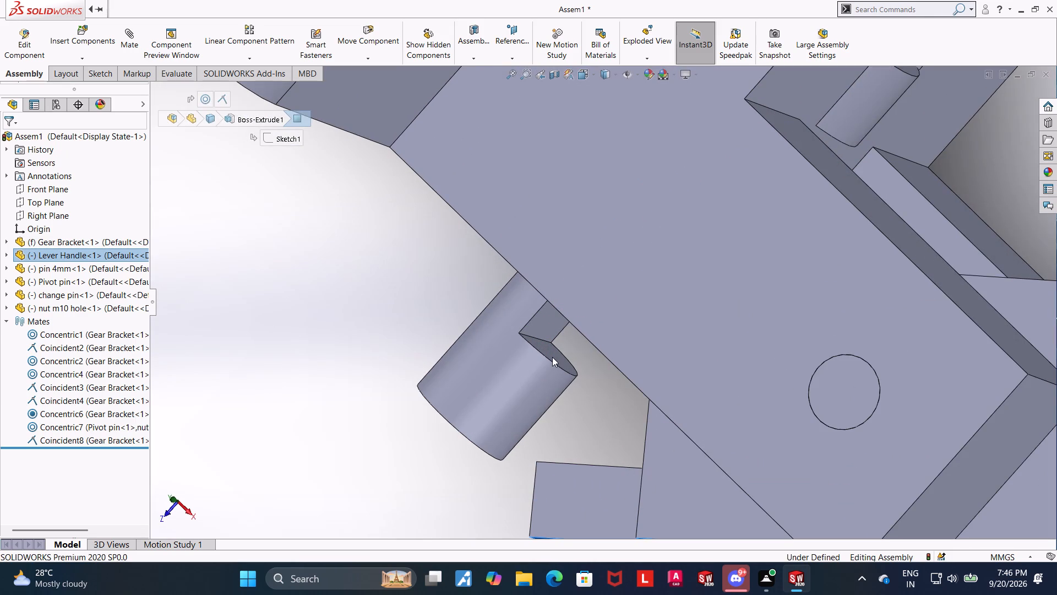
pyautogui.keyDown('ctrl'); pyautogui.click(552, 357); pyautogui.keyUp('ctrl')
pyautogui.moveTo(478, 428); pyautogui.dragTo(510, 295, button='middle')
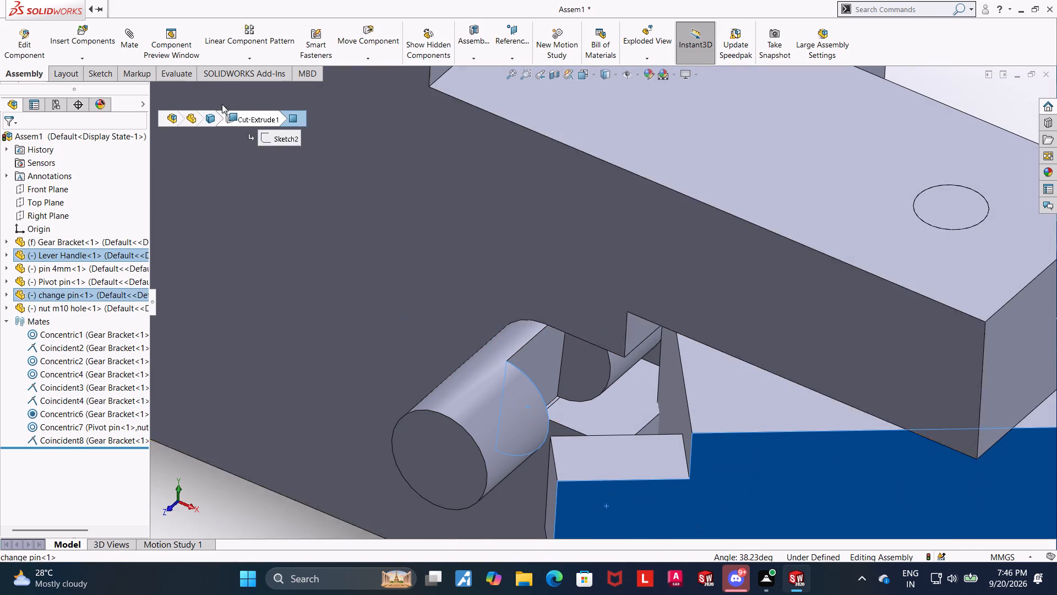
pyautogui.click(127, 46)
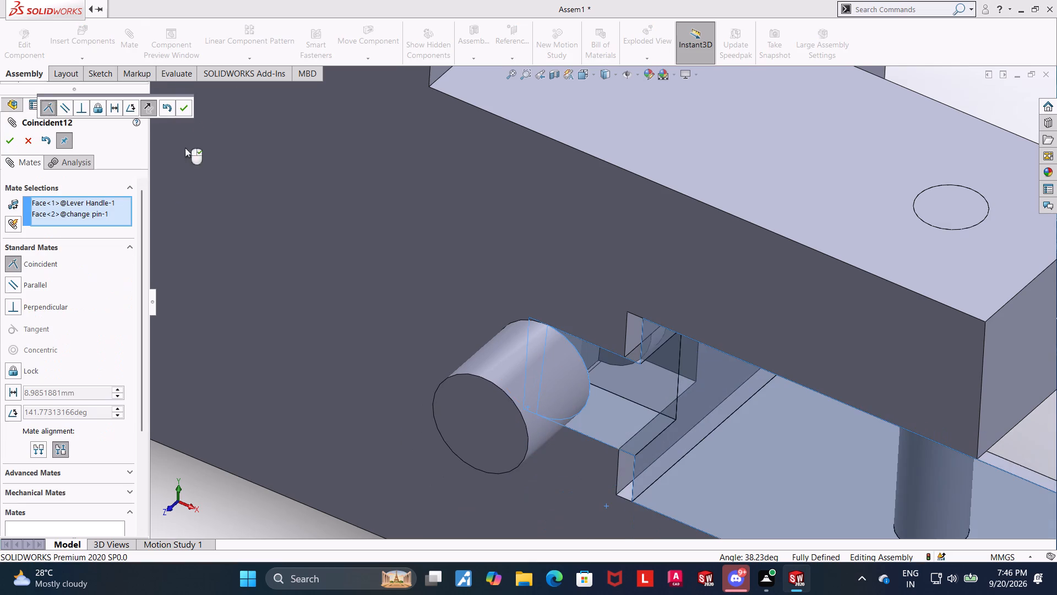
pyautogui.click(4, 140)
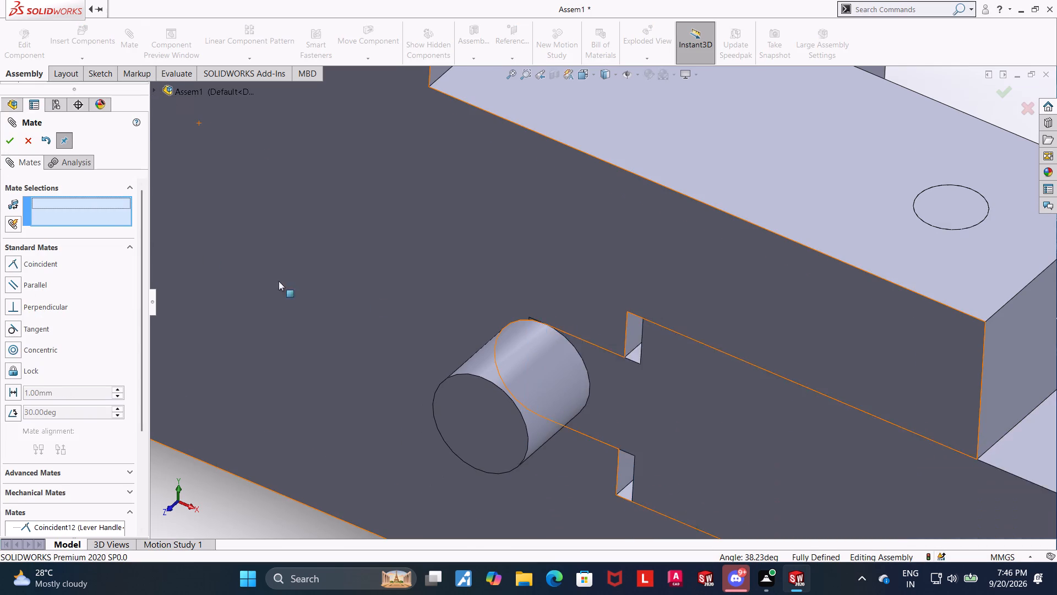
# Examine how the lever handle's tongue and the change pin sit in the gear bracket's slot with the new mate.
pyautogui.scroll(4, 374, 297)
pyautogui.moveTo(513, 393); pyautogui.dragTo(543, 358, button='middle')
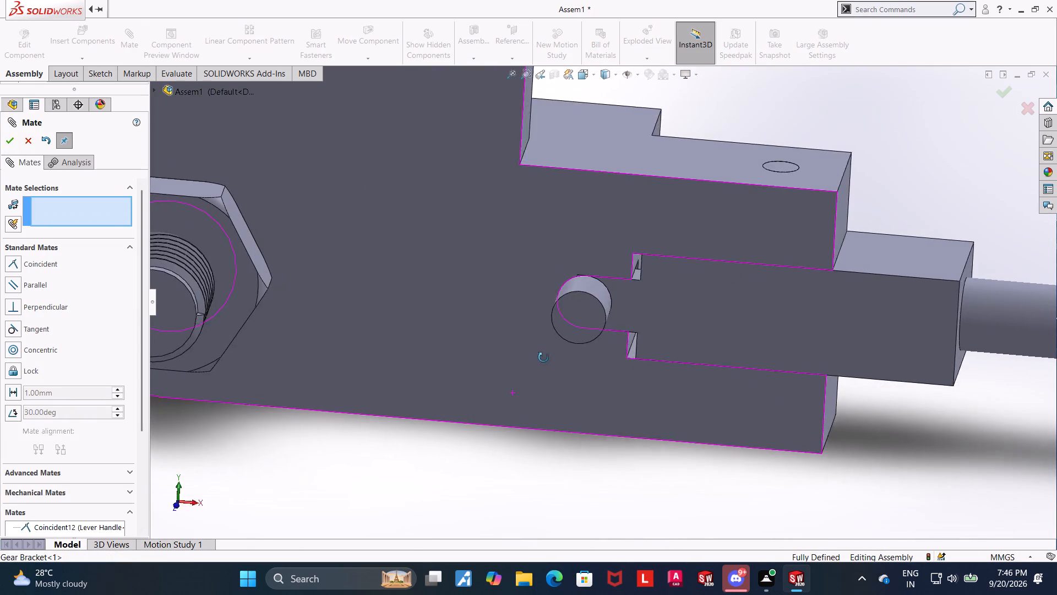
pyautogui.moveTo(543, 358); pyautogui.dragTo(537, 328, button='middle')
pyautogui.scroll(2, 548, 337)
pyautogui.moveTo(709, 382); pyautogui.dragTo(734, 377, button='middle')
pyautogui.moveTo(733, 377); pyautogui.dragTo(728, 379, button='middle')
pyautogui.moveTo(769, 423); pyautogui.dragTo(787, 420, button='middle')
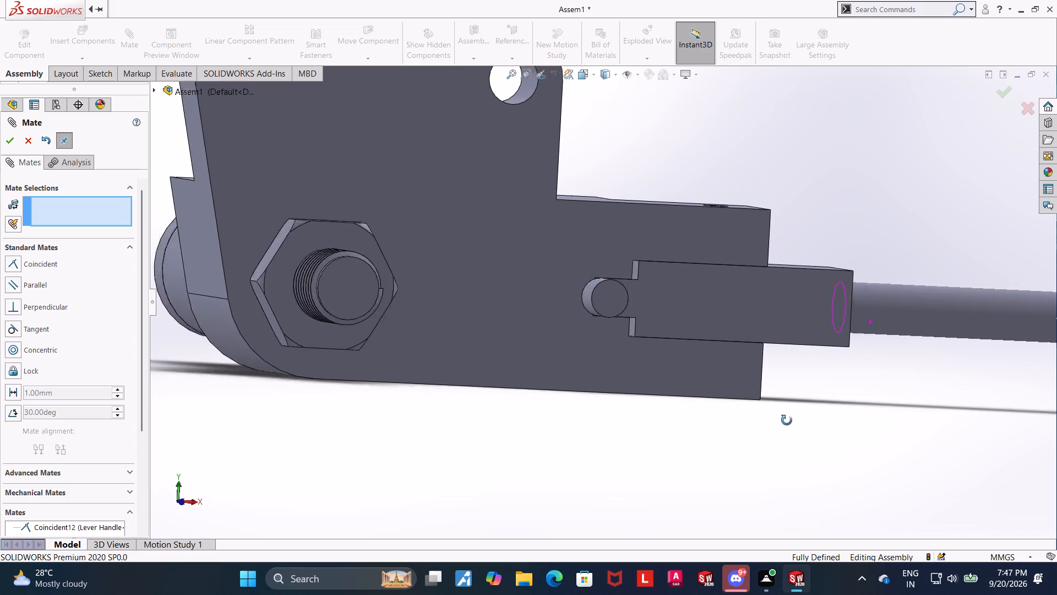
pyautogui.moveTo(787, 420); pyautogui.dragTo(694, 445, button='middle')
pyautogui.moveTo(673, 442); pyautogui.dragTo(688, 482, button='middle')
# Try swinging the lever handle by its rod and ball knob, leaving the Mate command, to test its movement.
pyautogui.moveTo(968, 397); pyautogui.dragTo(915, 419)
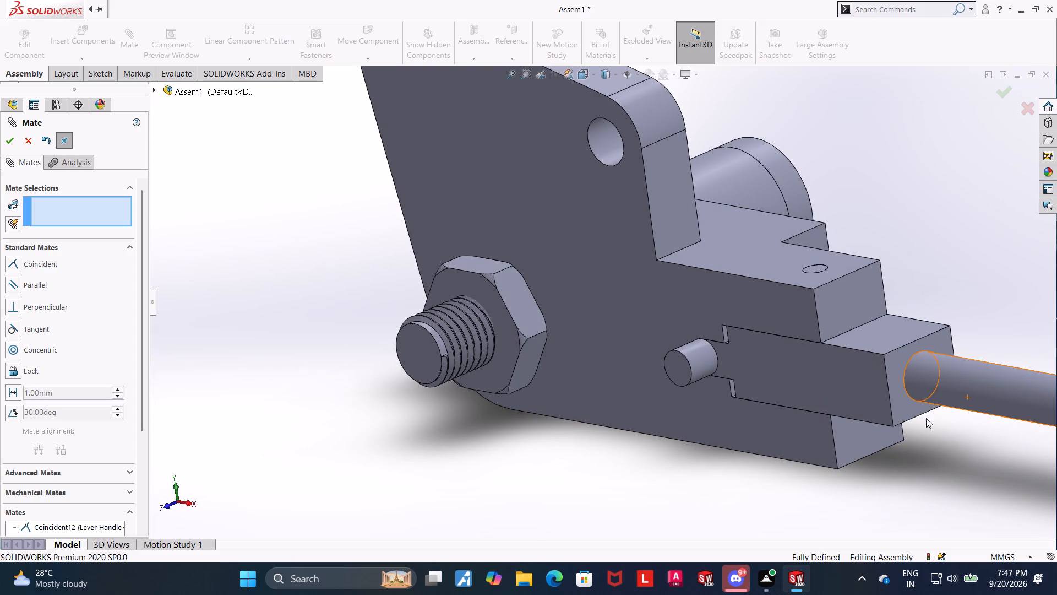
pyautogui.scroll(4, 919, 450)
pyautogui.click(21, 147)
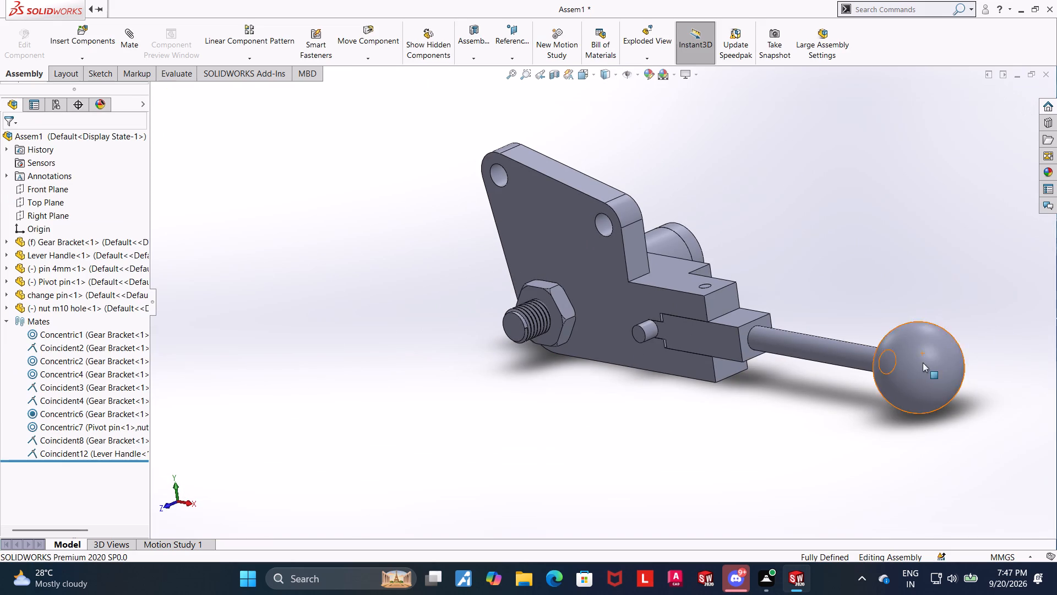
pyautogui.moveTo(923, 363); pyautogui.dragTo(954, 318)
pyautogui.click(984, 296)
pyautogui.scroll(-3, 870, 263)
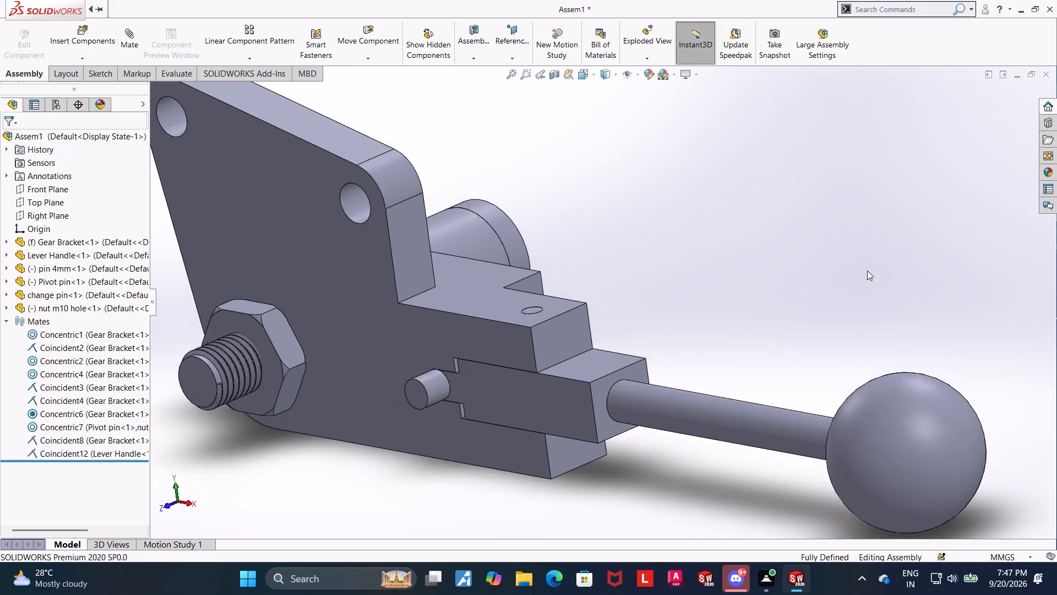
# Examine the fully assembled gear bracket, change pin, pivot pin, nut and lever handle from several angles.
pyautogui.scroll(5, 867, 287)
pyautogui.moveTo(806, 284); pyautogui.dragTo(776, 329, button='middle')
pyautogui.scroll(-3, 601, 315)
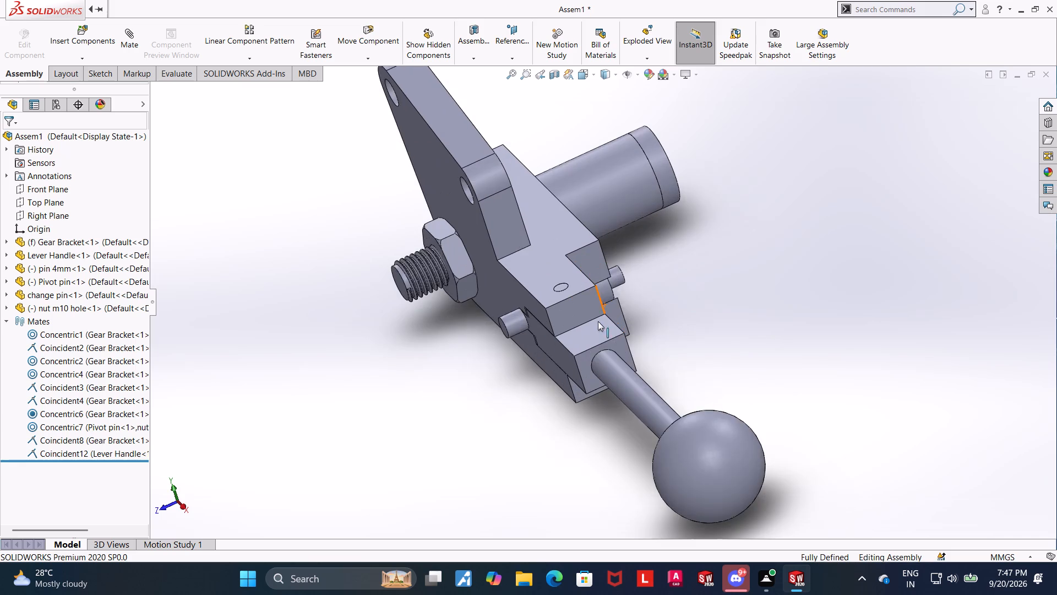
pyautogui.scroll(1, 722, 306)
pyautogui.moveTo(721, 307); pyautogui.dragTo(784, 249, button='middle')
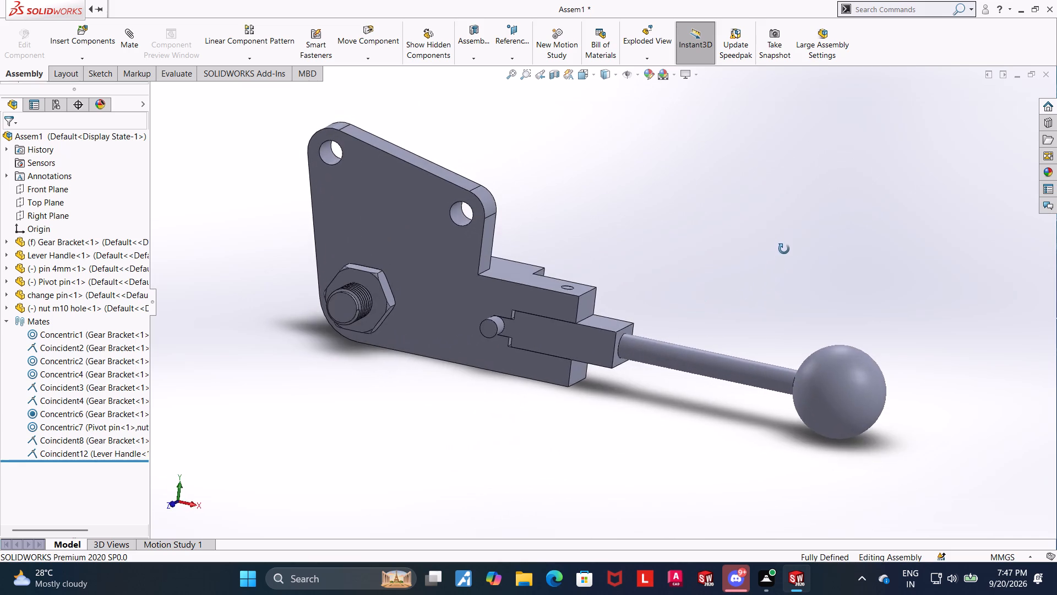
pyautogui.moveTo(784, 249); pyautogui.dragTo(722, 300, button='middle')
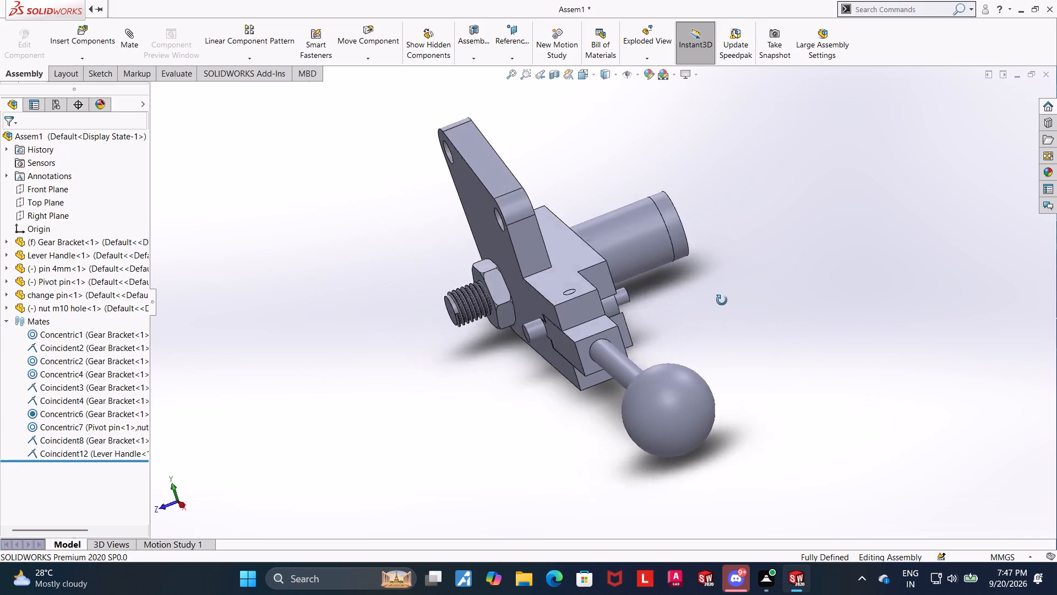
pyautogui.moveTo(722, 300); pyautogui.dragTo(736, 288, button='middle')
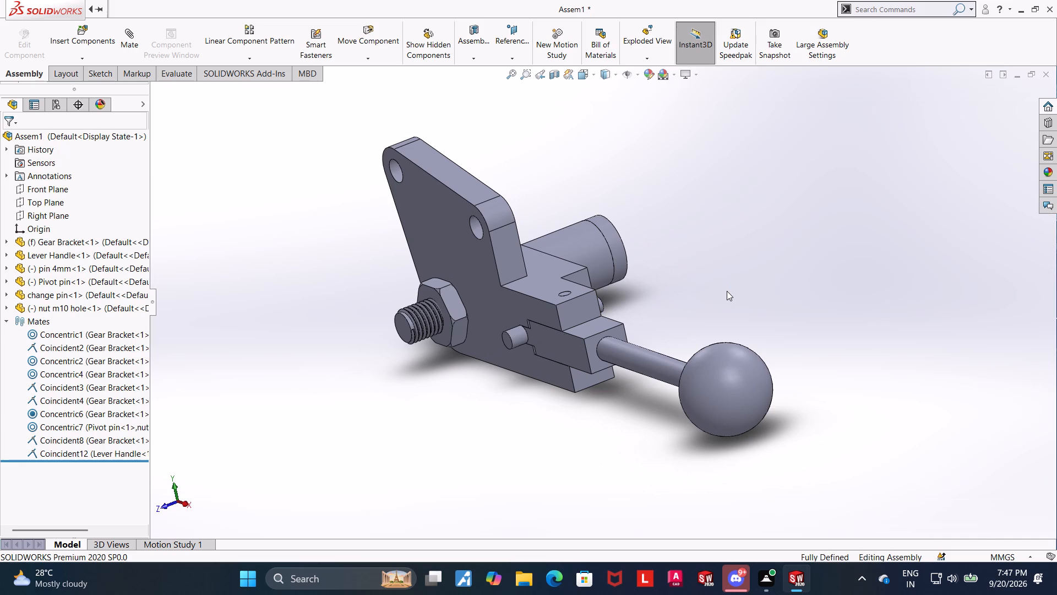
pyautogui.moveTo(695, 299); pyautogui.dragTo(709, 338, button='middle')
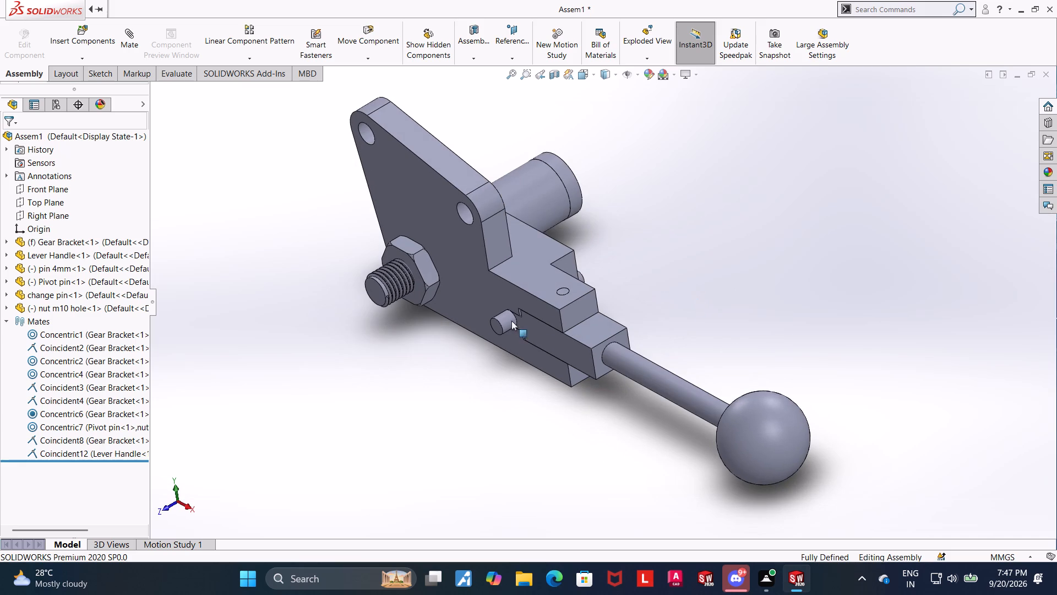
pyautogui.moveTo(710, 284); pyautogui.dragTo(743, 267, button='middle')
pyautogui.scroll(4, 740, 266)
pyautogui.scroll(-2, 577, 240)
pyautogui.scroll(-2, 715, 324)
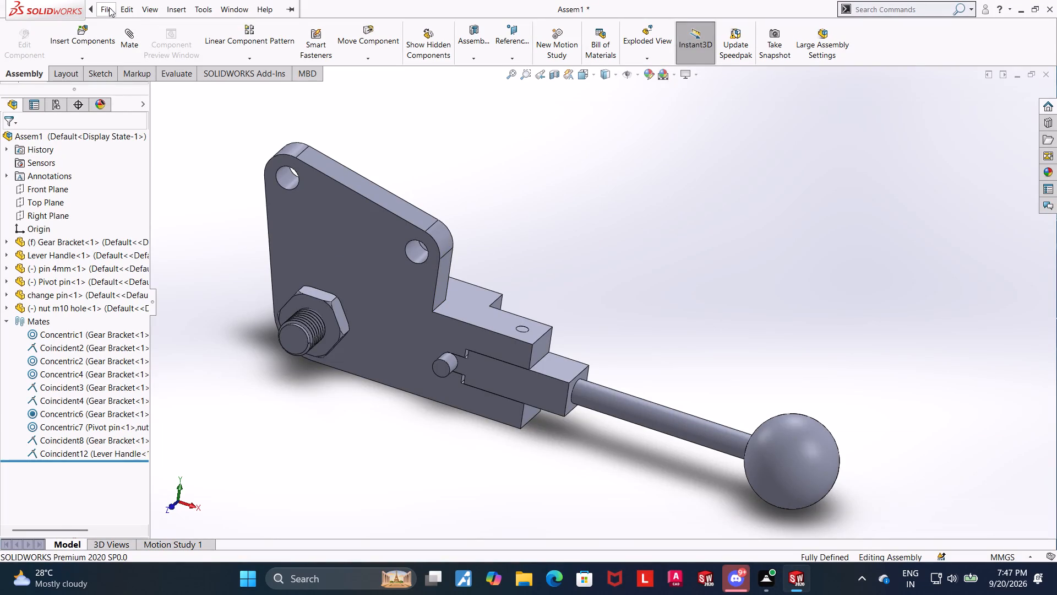
# Start saving the assembly under a new name in Downloads, drafting "gear change lever a" as the file name and clearing it.
pyautogui.click(138, 149)
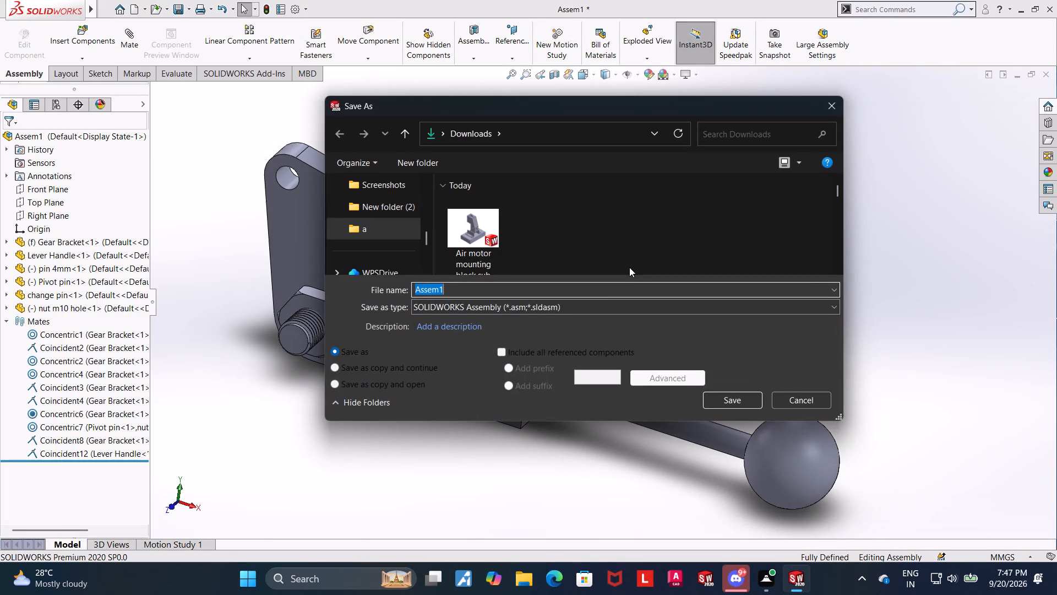
pyautogui.write('gear change level')
pyautogui.press('BackSpace')
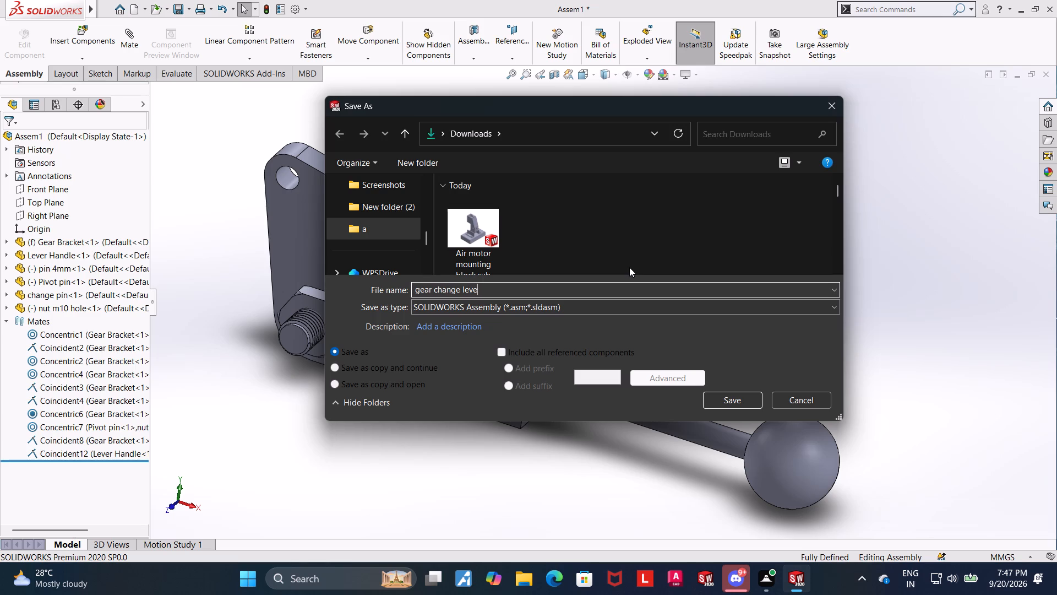
pyautogui.write('r a')
pyautogui.press('BackSpace')
pyautogui.press('BackSpace')
pyautogui.press('BackSpace')
pyautogui.press('BackSpace')
pyautogui.press('BackSpace')
pyautogui.press('BackSpace')
pyautogui.press('BackSpace')
pyautogui.press('BackSpace')
pyautogui.press('BackSpace')
pyautogui.press('BackSpace')
pyautogui.press('BackSpace')
pyautogui.press('BackSpace')
pyautogui.press('BackSpace')
pyautogui.press('BackSpace')
pyautogui.press('BackSpace')
pyautogui.press('BackSpace')
pyautogui.press('BackSpace')
pyautogui.press('BackSpace')
pyautogui.press('BackSpace')
pyautogui.press('BackSpace')
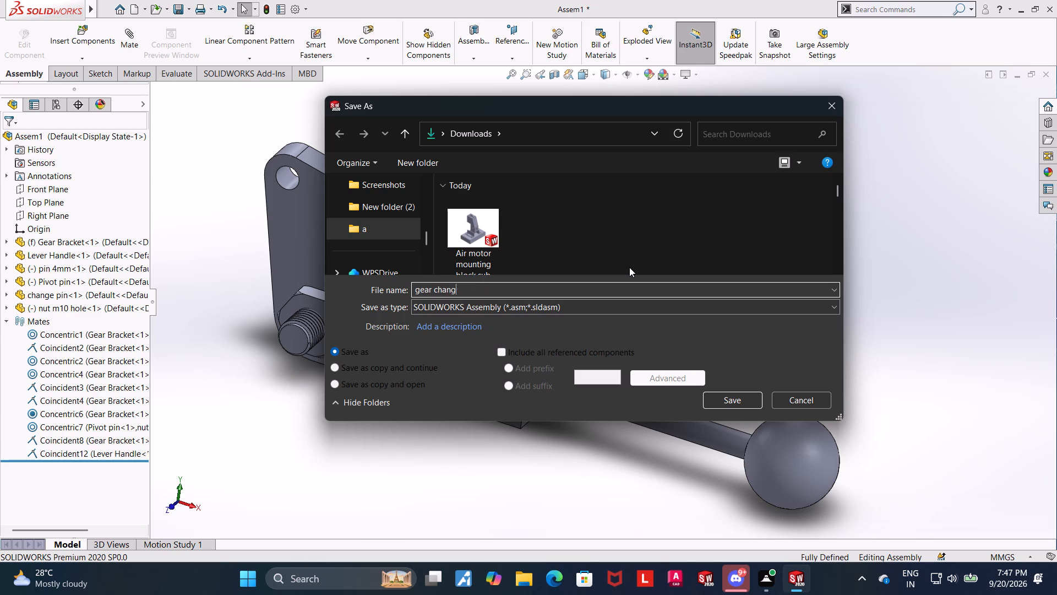
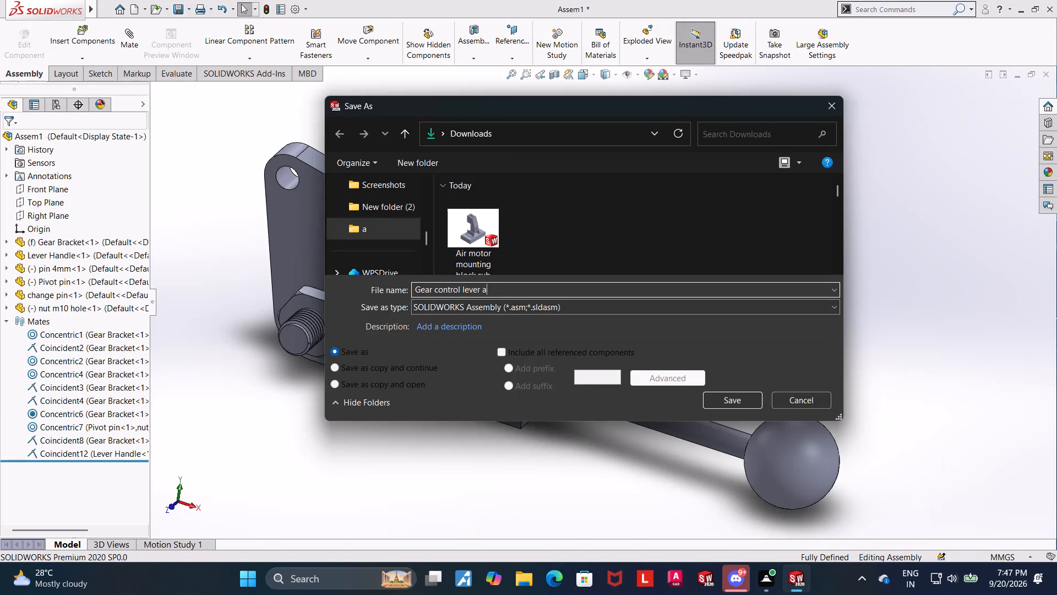
# Save the assembly in Downloads under the name "Gear control lever assembly".
pyautogui.press('BackSpace')
pyautogui.click(831, 107)
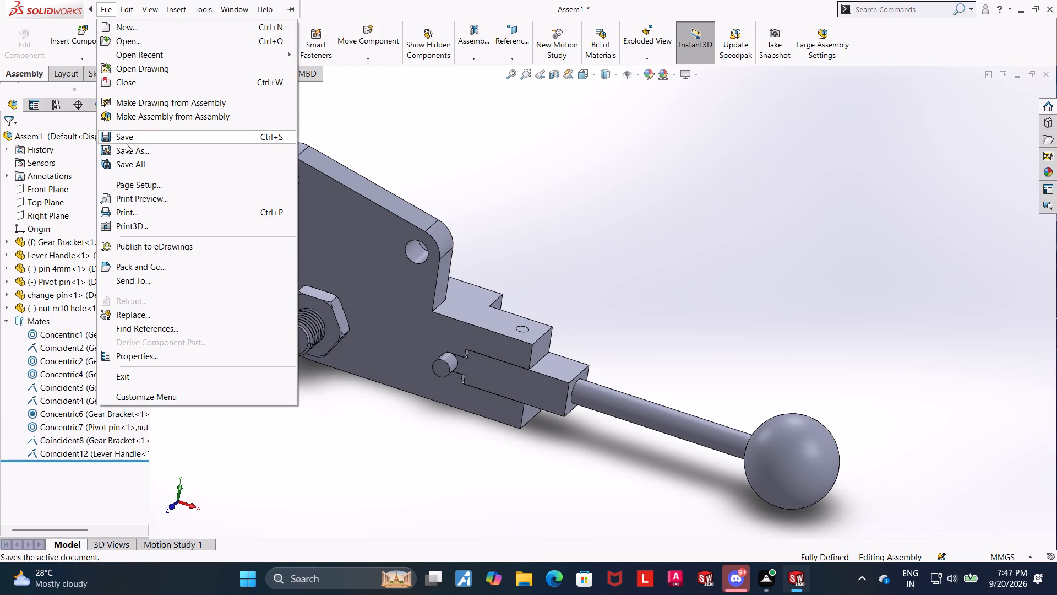
pyautogui.click(128, 151)
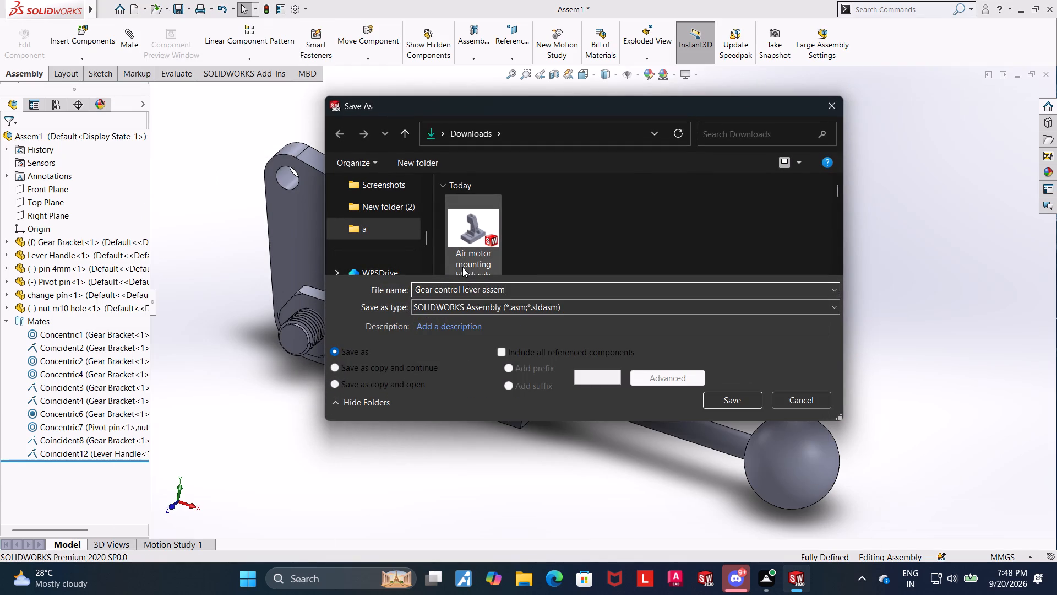
pyautogui.click(754, 402)
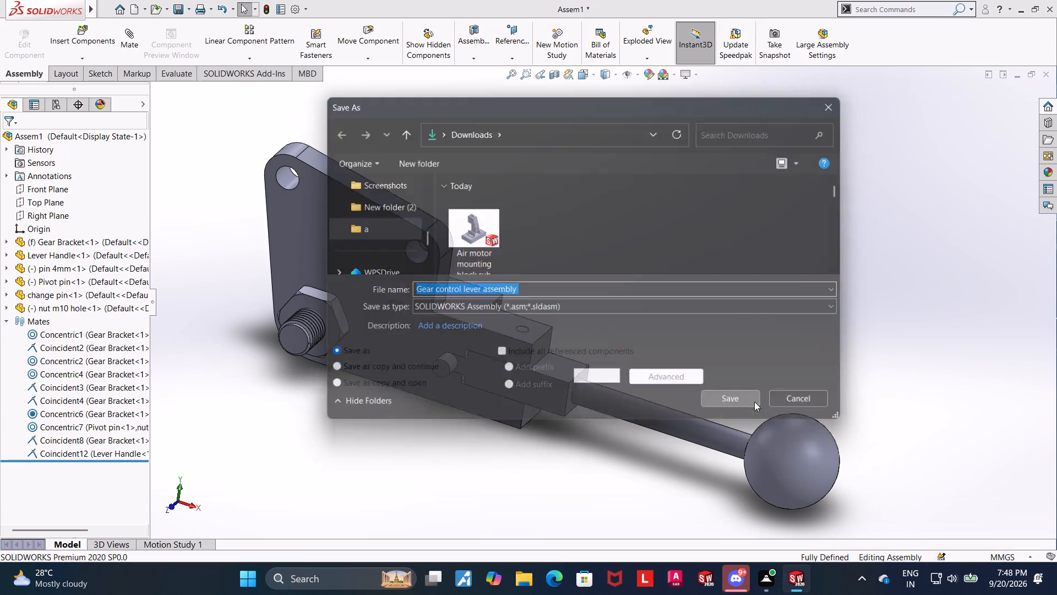
pyautogui.click(551, 304)
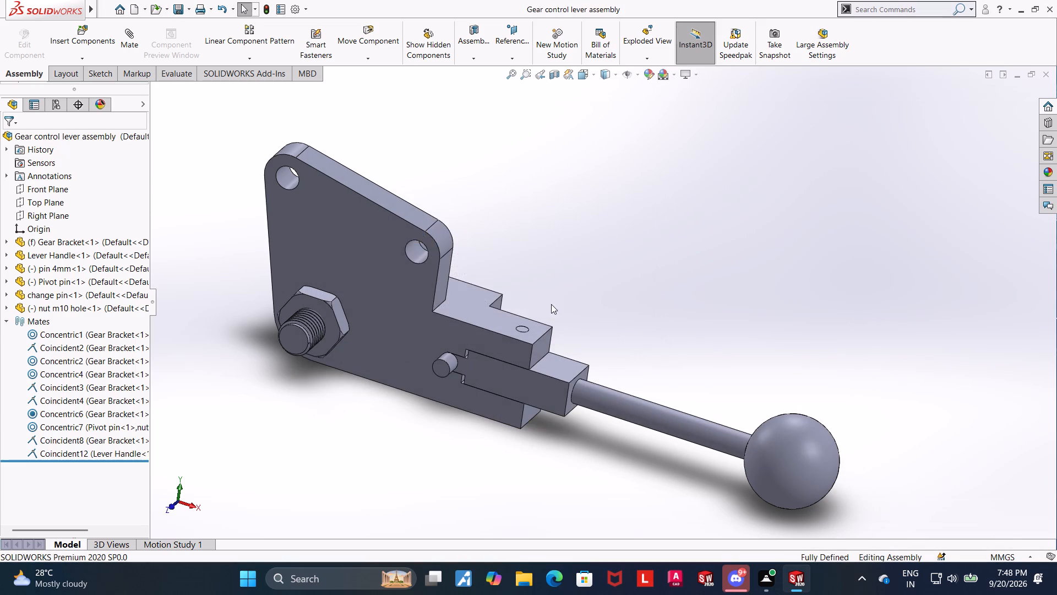
# Frame the whole gear control lever assembly at an angle and export it to Downloads in Adobe PDF format.
pyautogui.scroll(5, 551, 304)
pyautogui.scroll(-4, 546, 294)
pyautogui.moveTo(708, 289); pyautogui.dragTo(699, 266, button='middle')
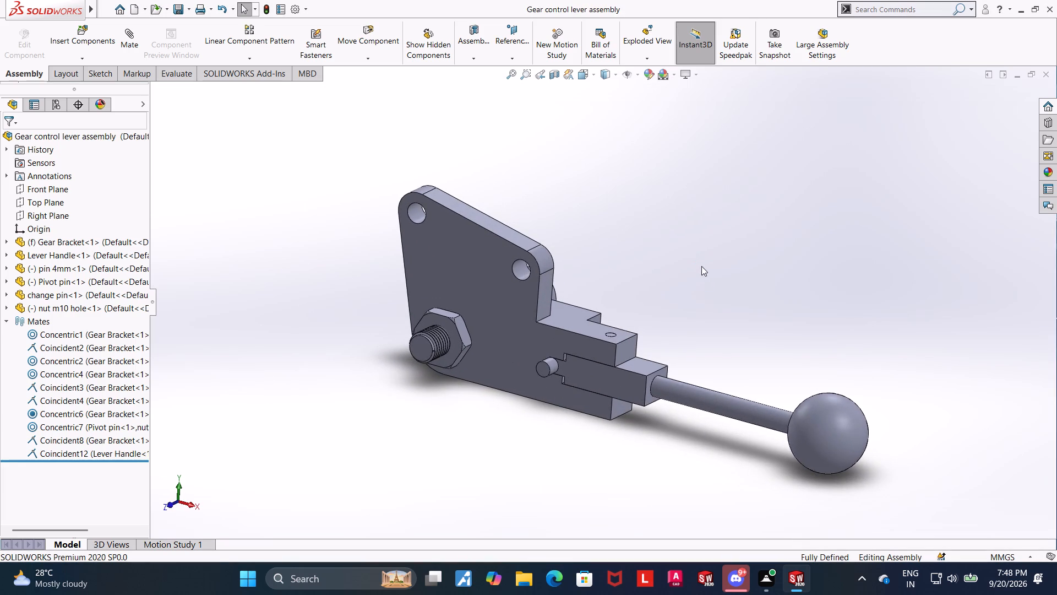
pyautogui.scroll(-1, 688, 266)
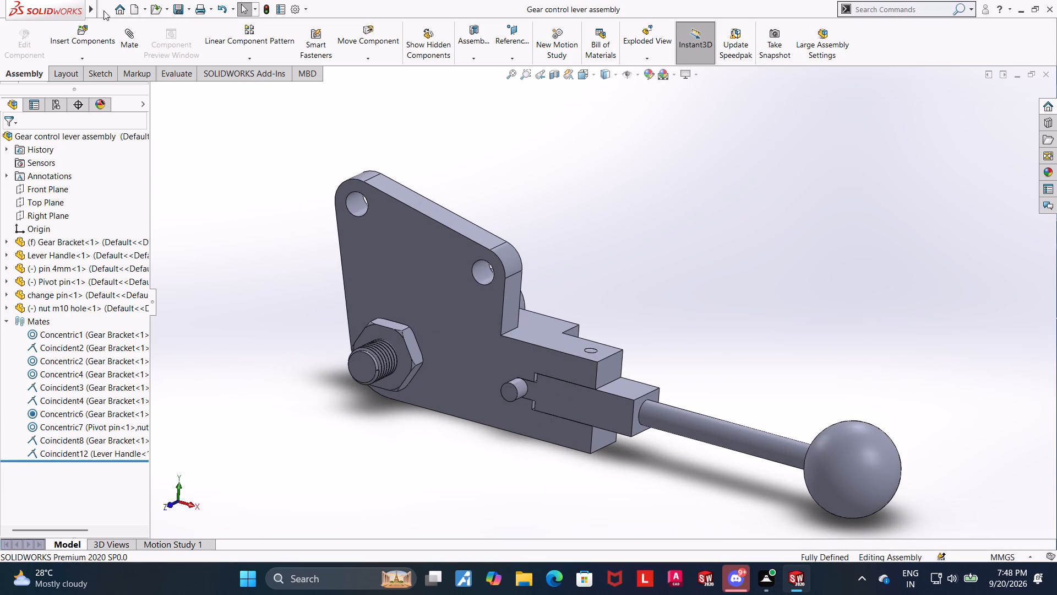
pyautogui.click(135, 146)
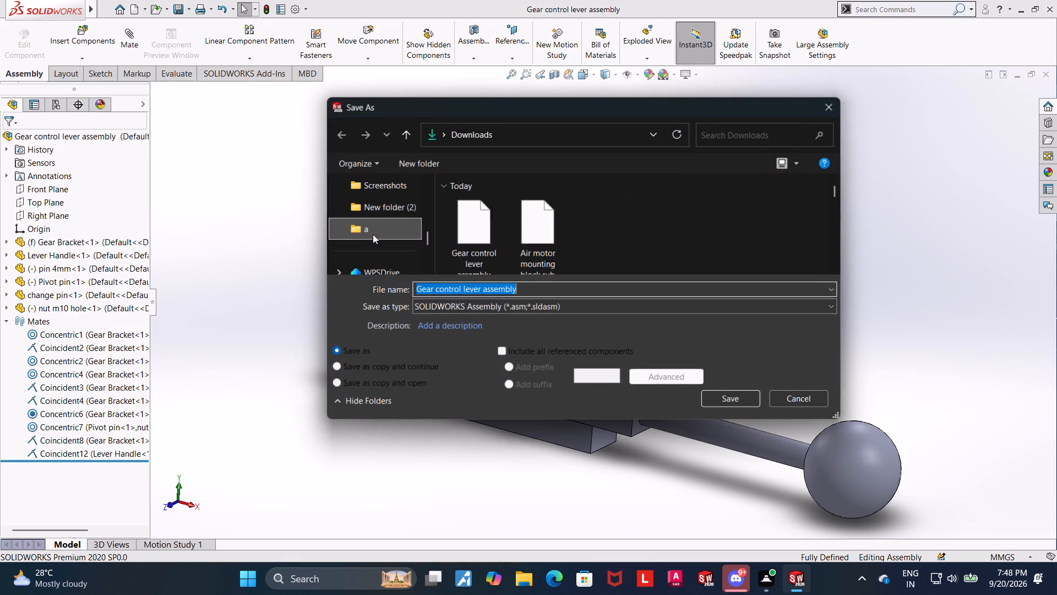
pyautogui.click(540, 315)
pyautogui.click(540, 304)
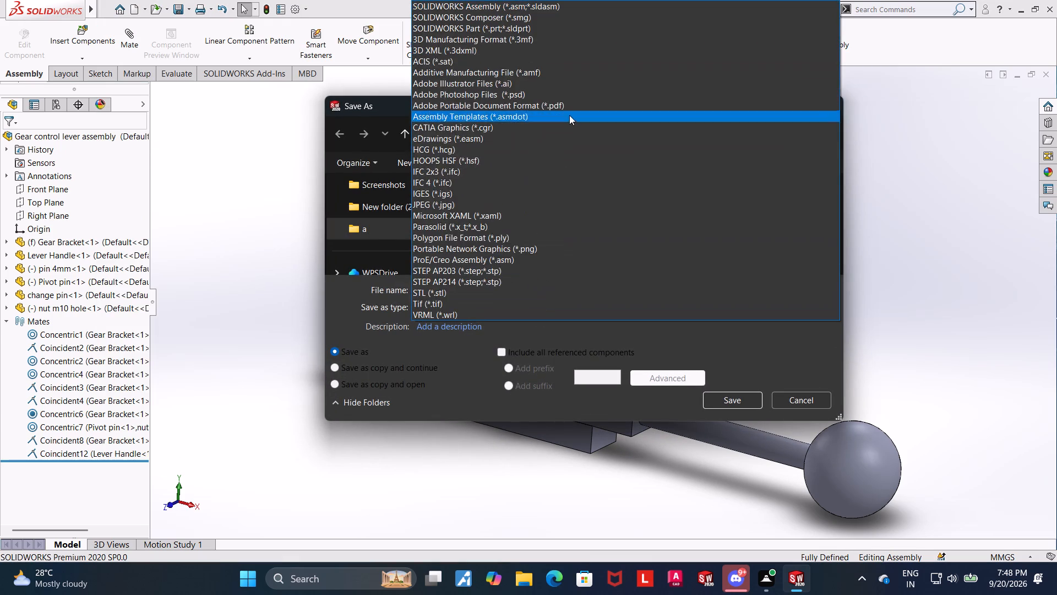
pyautogui.click(570, 105)
pyautogui.click(722, 423)
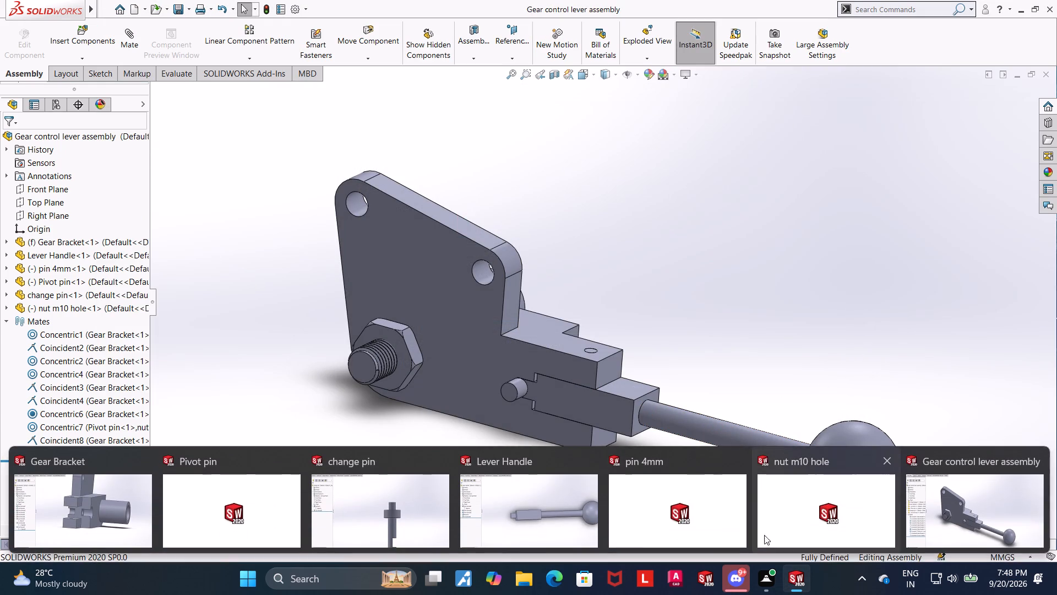
# Switch to the nut m10 hole part, angle it to show the threaded hole, and export it as a PDF using save as copy and continue.
pyautogui.click(800, 514)
pyautogui.scroll(3, 657, 333)
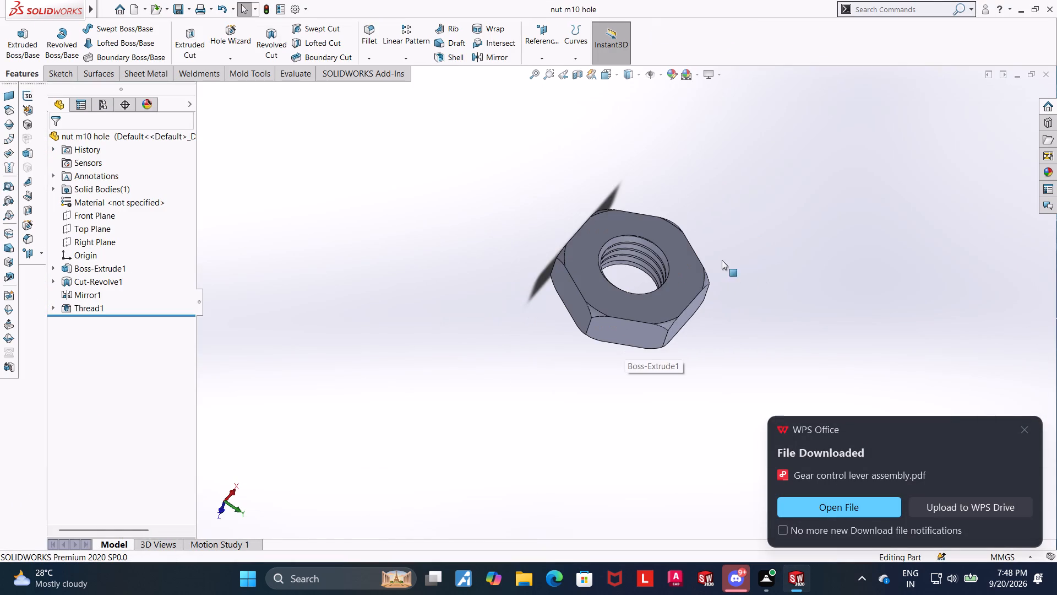
pyautogui.scroll(-2, 723, 290)
pyautogui.click(1025, 435)
pyautogui.moveTo(849, 300); pyautogui.dragTo(816, 355, button='middle')
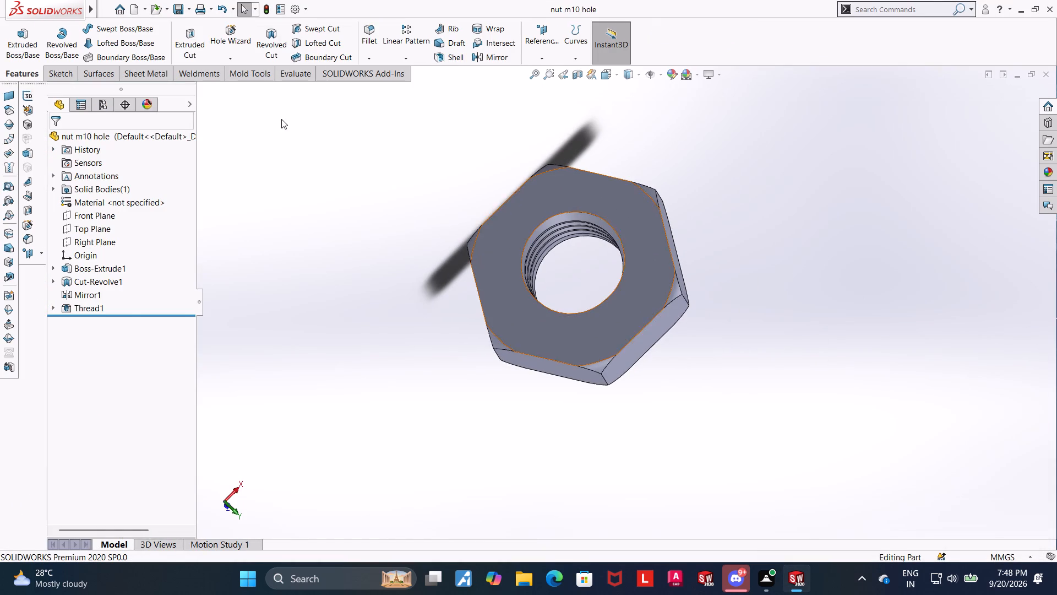
pyautogui.click(132, 150)
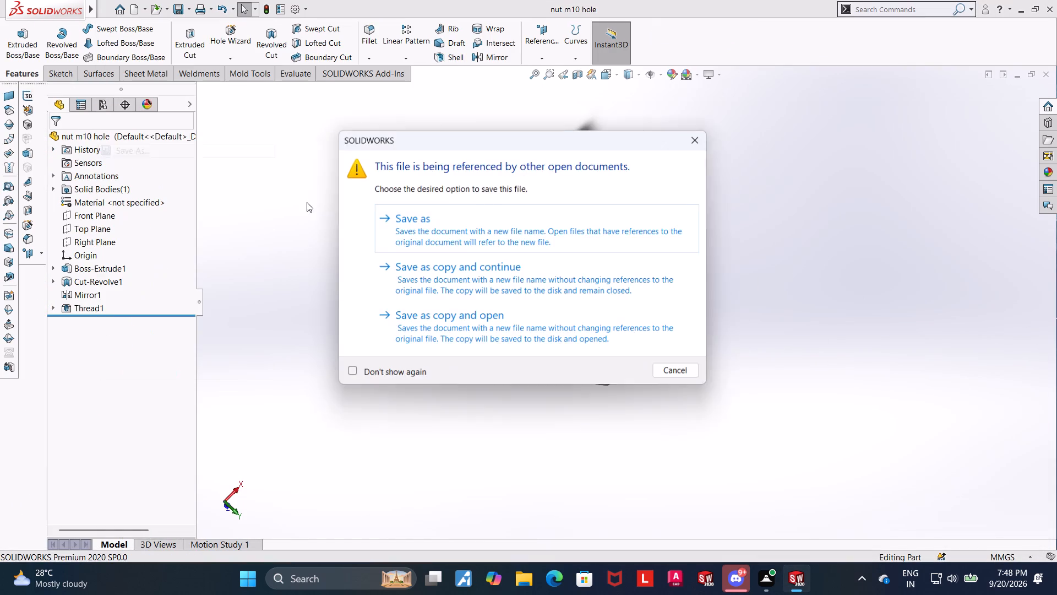
pyautogui.click(446, 282)
pyautogui.click(468, 309)
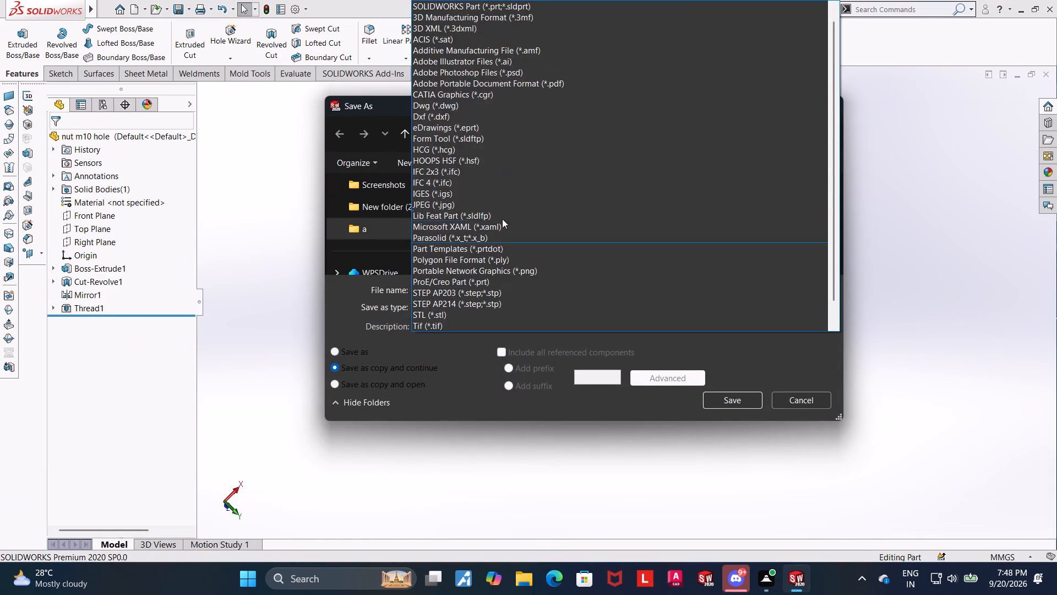
pyautogui.click(536, 83)
pyautogui.click(723, 418)
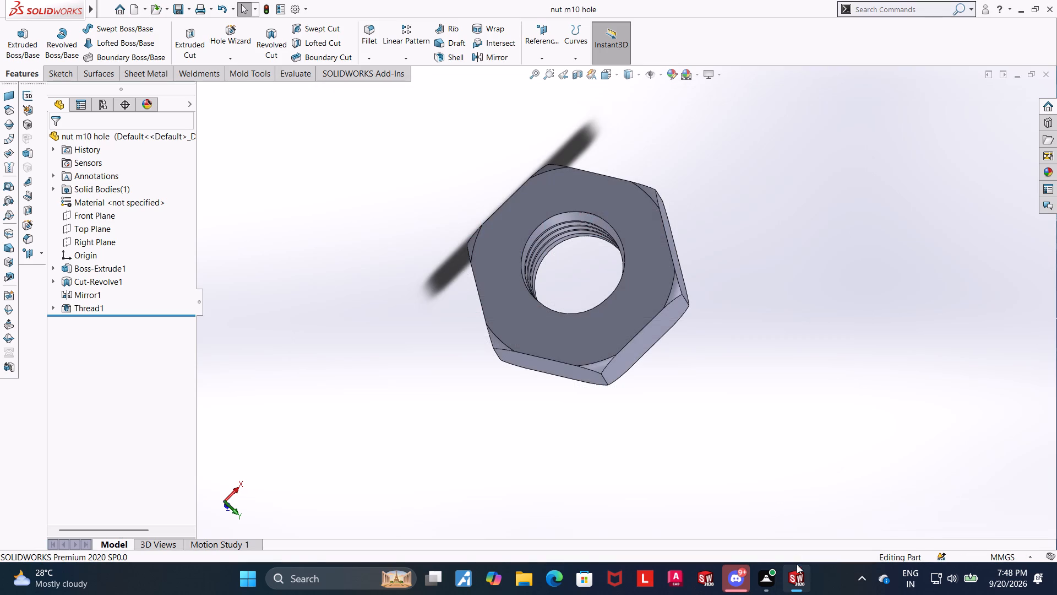
# Switch to the pin 4mm part and export it to Downloads as a PDF using save as copy and continue.
pyautogui.click(705, 512)
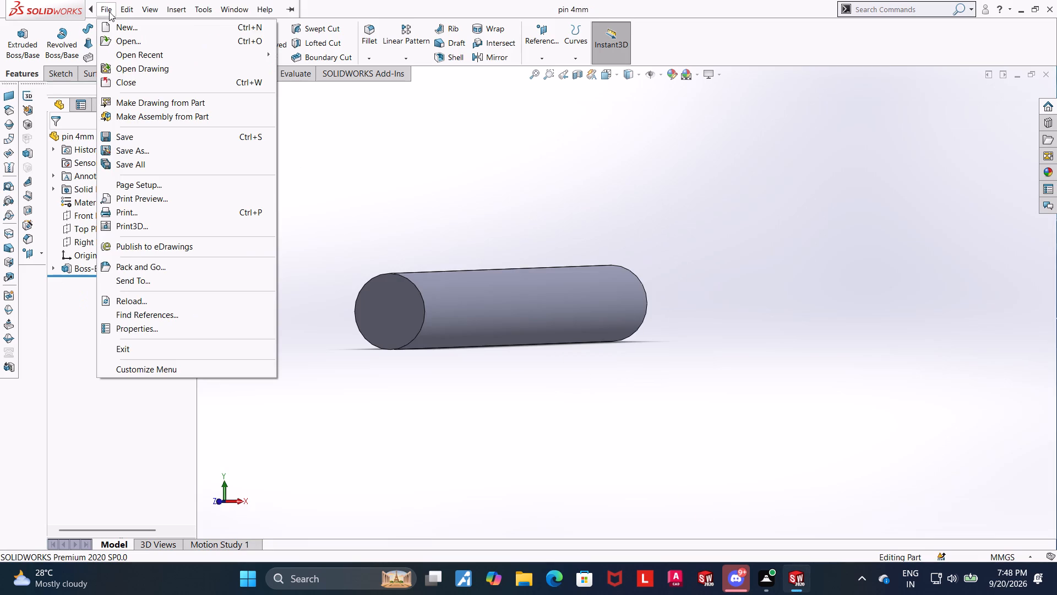
pyautogui.click(139, 149)
pyautogui.click(487, 267)
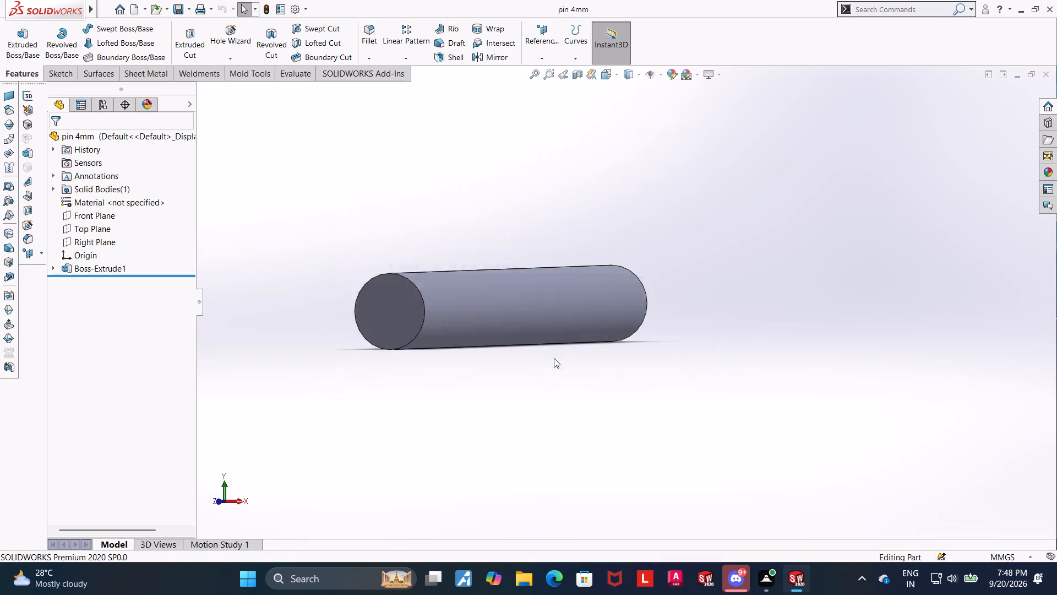
pyautogui.click(549, 312)
pyautogui.click(575, 80)
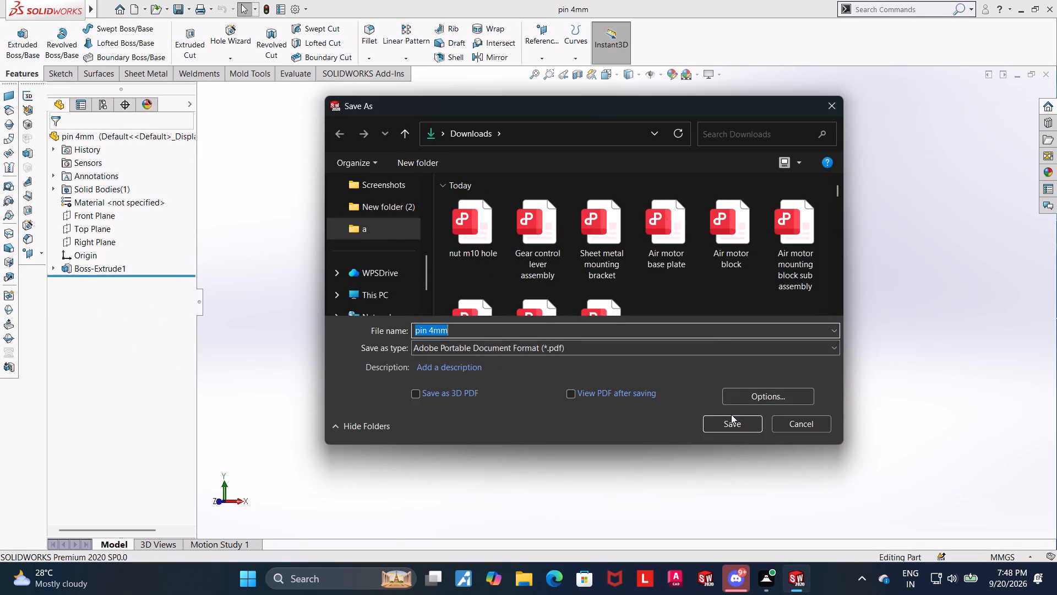
pyautogui.click(732, 419)
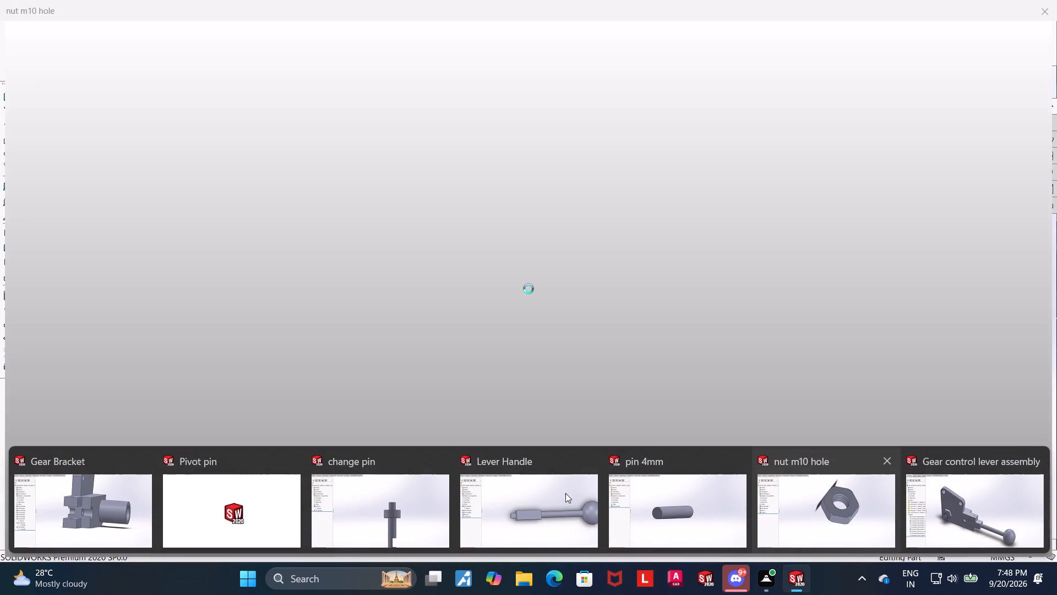
# Switch to the Lever Handle part, frame its full length, and export it as a PDF using save as copy and continue.
pyautogui.click(555, 496)
pyautogui.scroll(7, 637, 161)
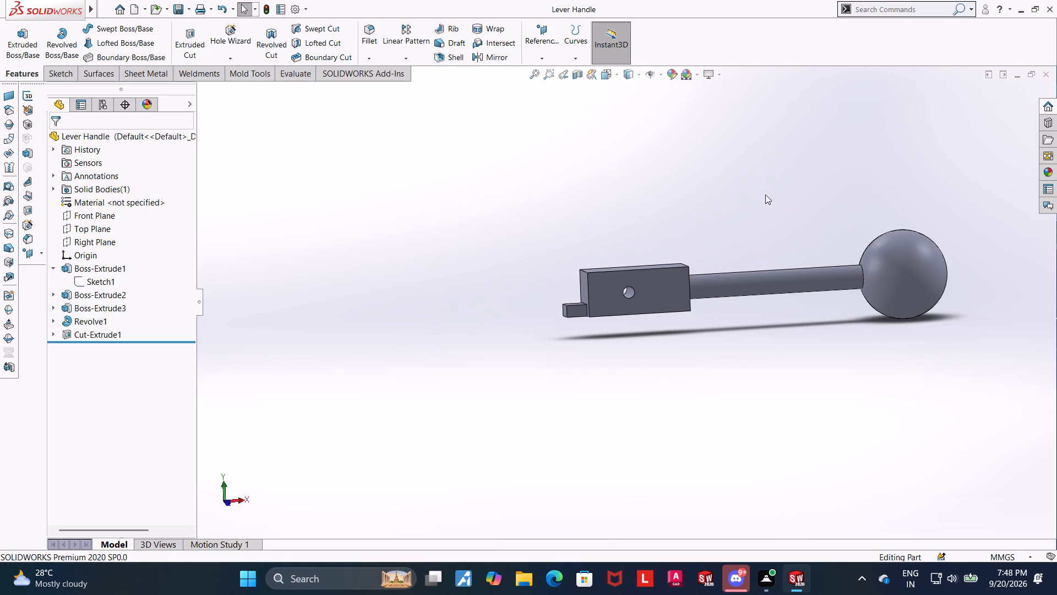
pyautogui.scroll(1, 916, 183)
pyautogui.moveTo(911, 186); pyautogui.dragTo(890, 219, button='middle')
pyautogui.scroll(-3, 890, 219)
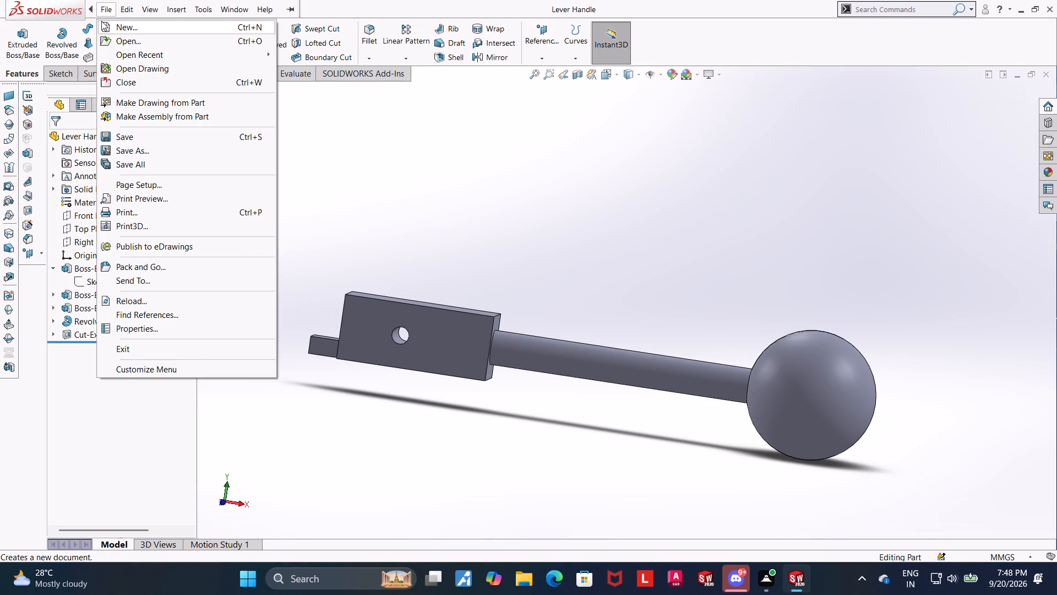
pyautogui.click(129, 152)
pyautogui.click(438, 267)
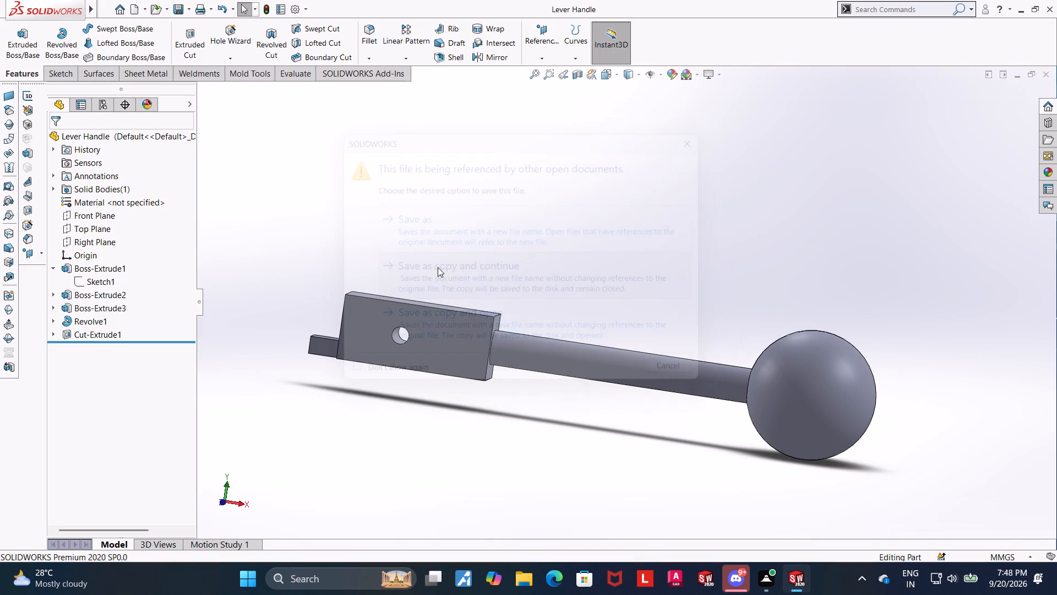
pyautogui.click(466, 305)
pyautogui.click(532, 85)
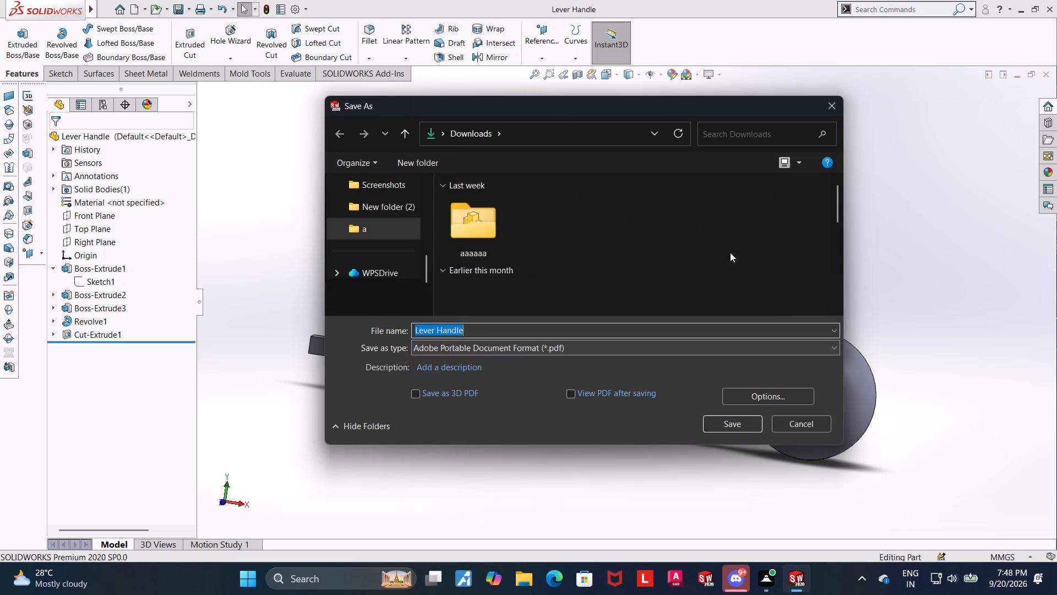
pyautogui.click(734, 423)
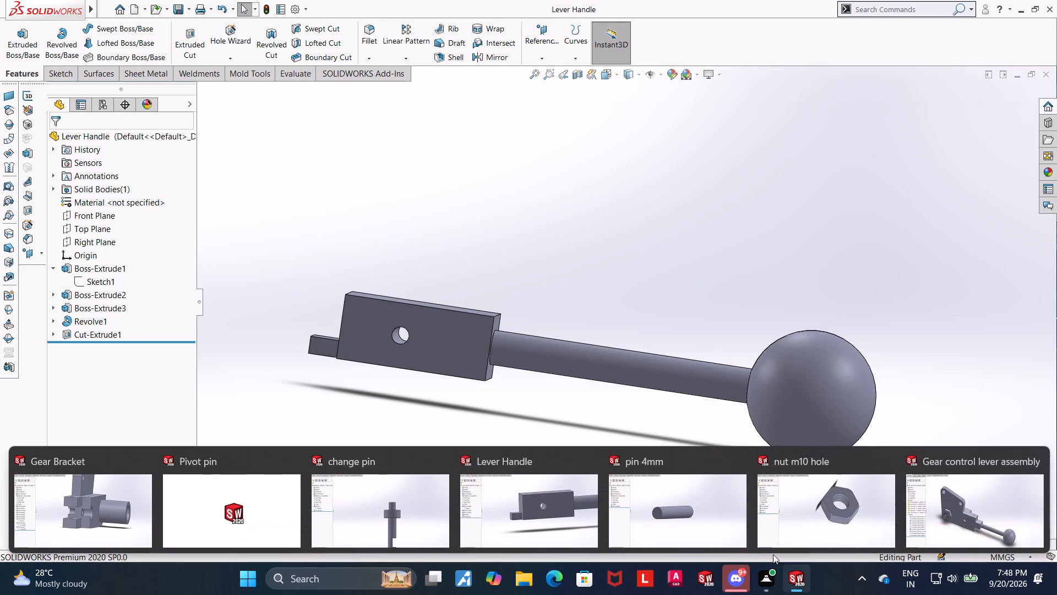
# Switch to the change pin part, orient it to show its notch and collar, and export it as a PDF using save as copy and continue.
pyautogui.click(405, 509)
pyautogui.moveTo(724, 300); pyautogui.dragTo(646, 371, button='middle')
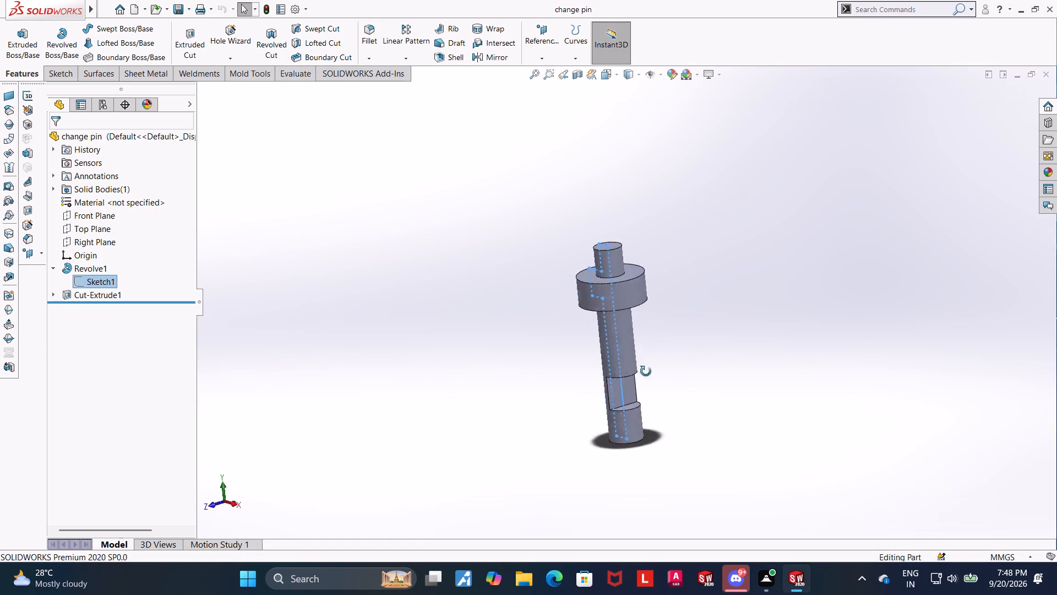
pyautogui.moveTo(646, 371); pyautogui.dragTo(659, 172, button='middle')
pyautogui.click(506, 324)
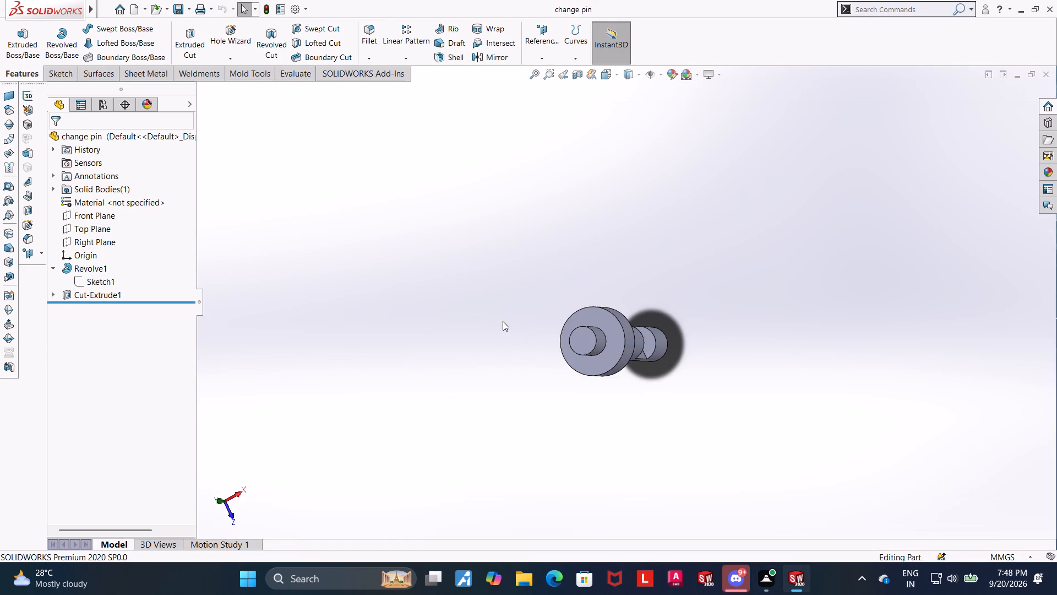
pyautogui.moveTo(521, 266); pyautogui.dragTo(639, 436, button='middle')
pyautogui.scroll(-2, 634, 300)
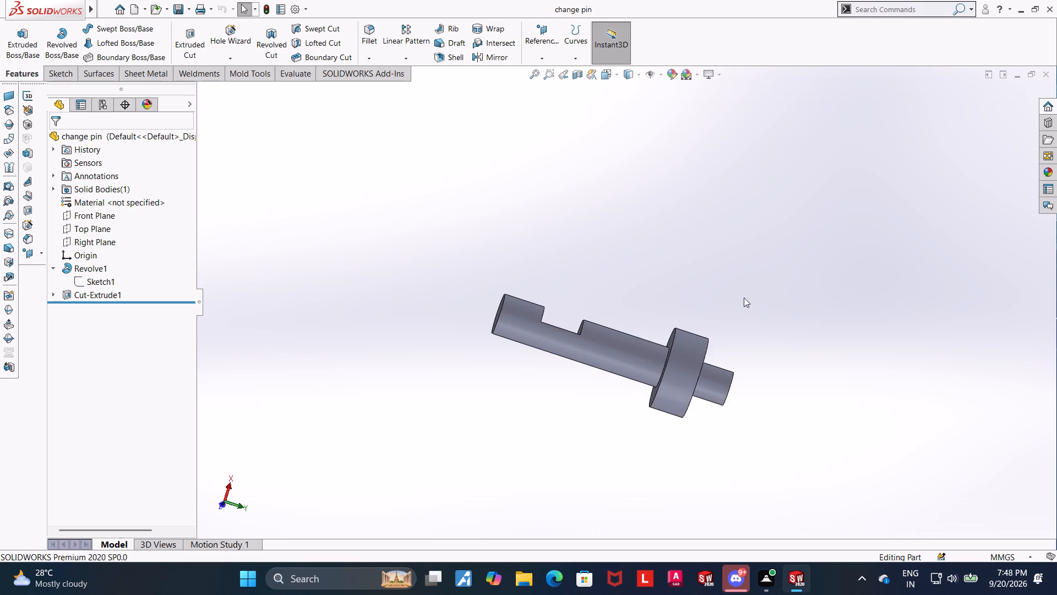
pyautogui.moveTo(723, 274); pyautogui.dragTo(714, 285, button='middle')
pyautogui.scroll(1, 714, 284)
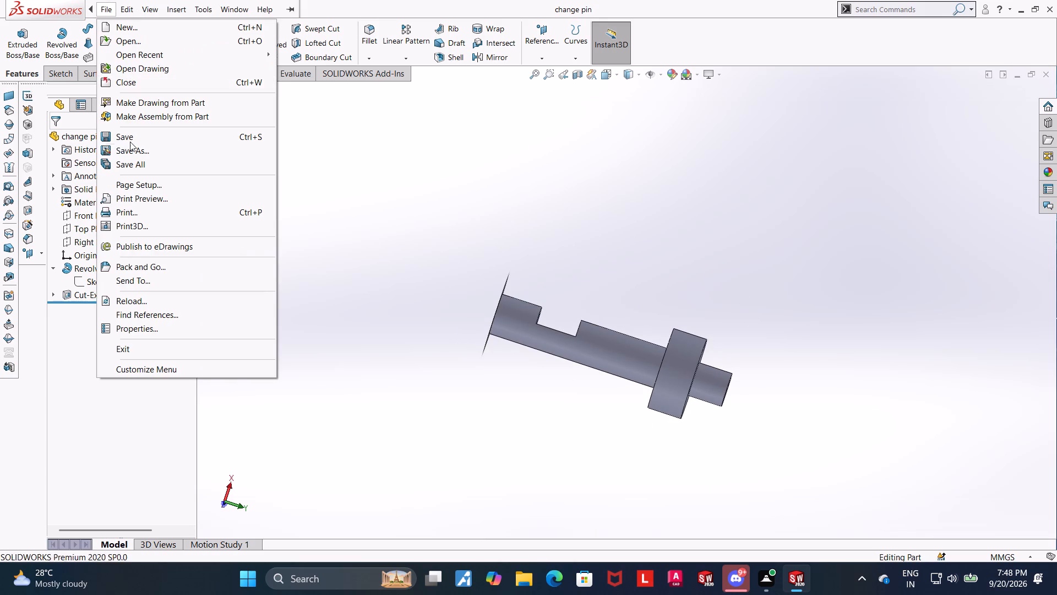
pyautogui.click(137, 155)
pyautogui.click(512, 278)
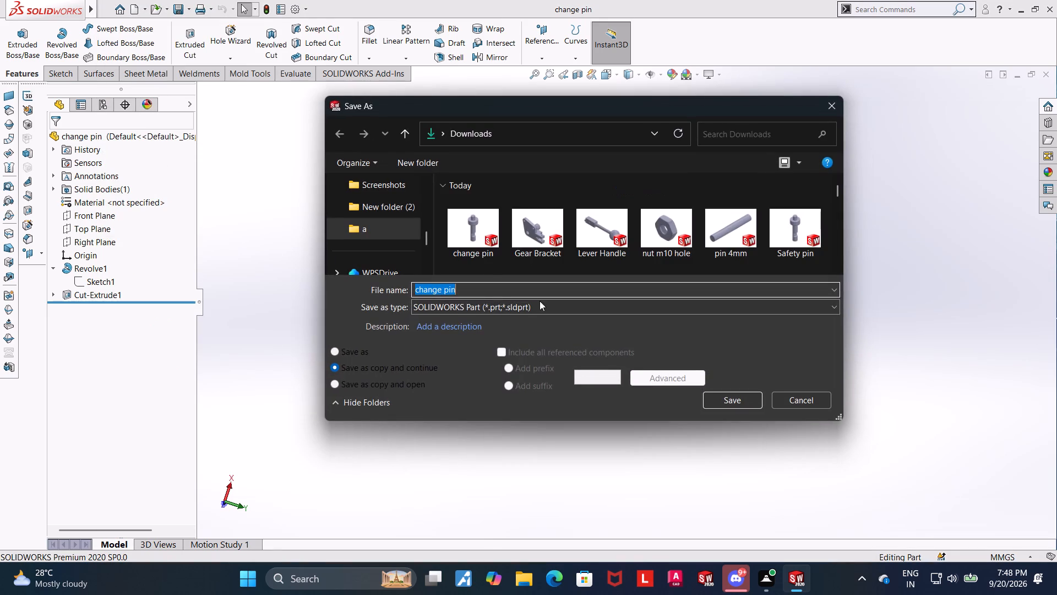
pyautogui.click(538, 309)
pyautogui.click(558, 86)
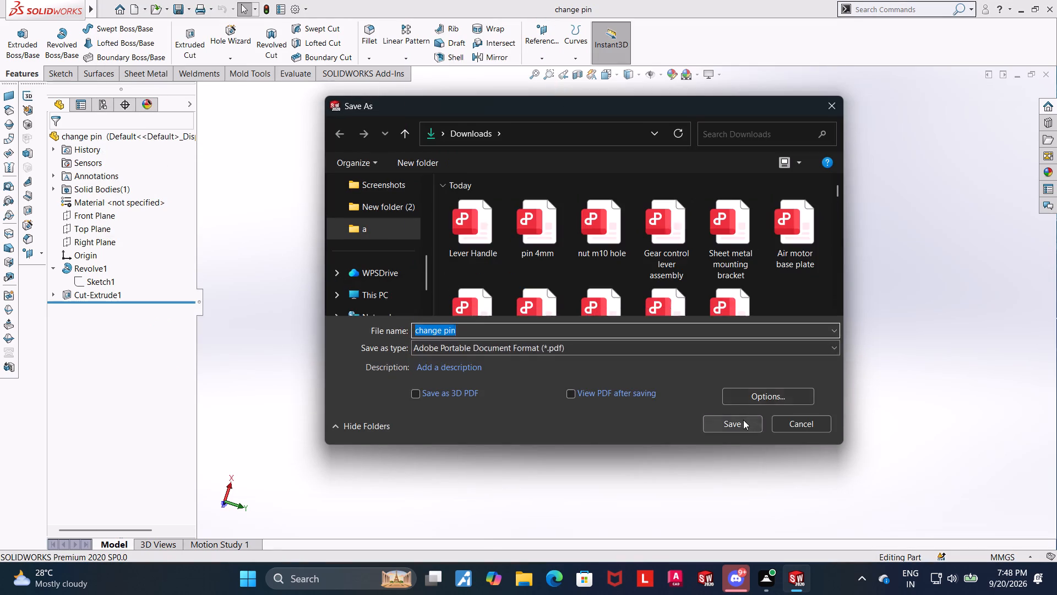
pyautogui.click(743, 420)
pyautogui.click(793, 298)
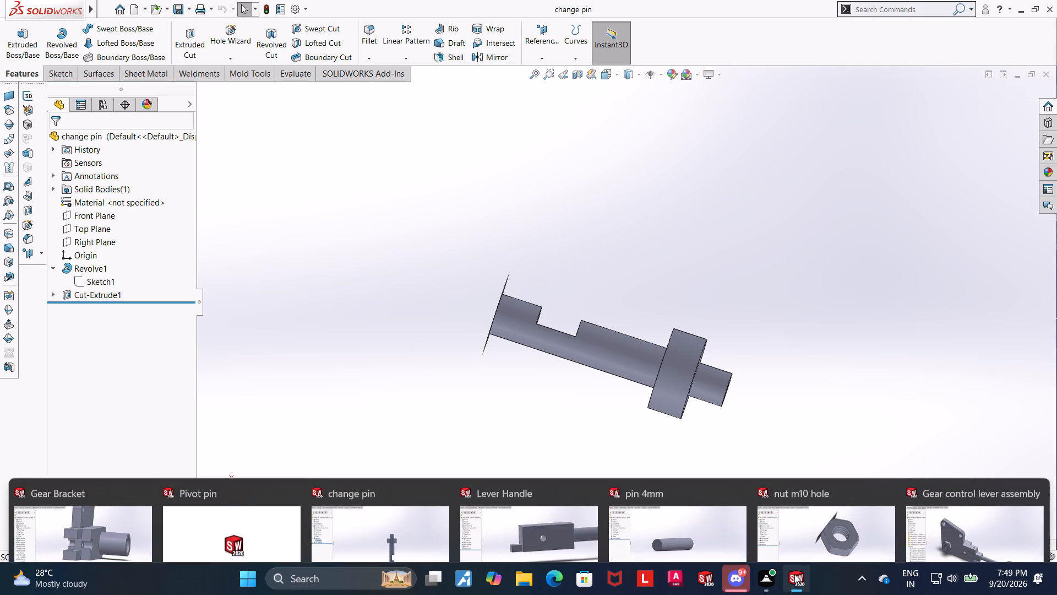
# Switch to the Pivot pin part, angle it to show head and thread, and export it as a PDF using save as copy and continue.
pyautogui.click(261, 507)
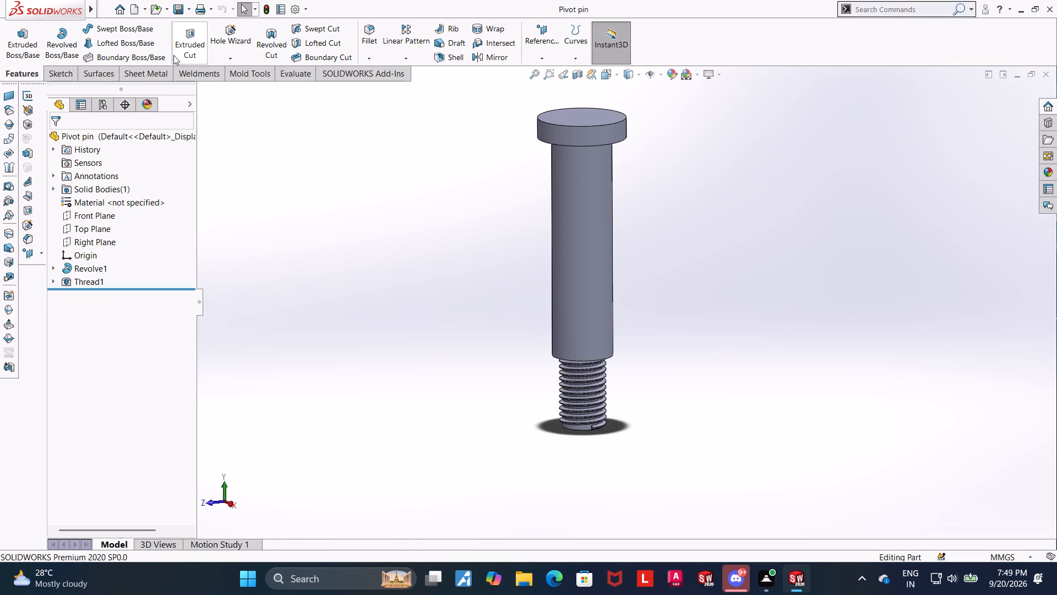
pyautogui.moveTo(520, 160); pyautogui.dragTo(544, 326, button='middle')
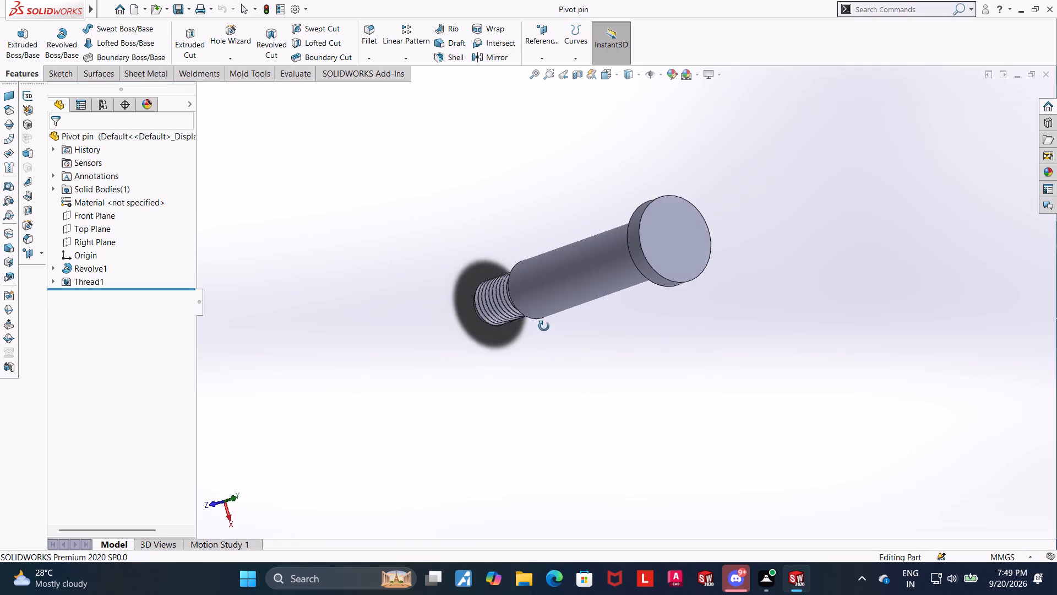
pyautogui.moveTo(544, 326); pyautogui.dragTo(580, 243, button='middle')
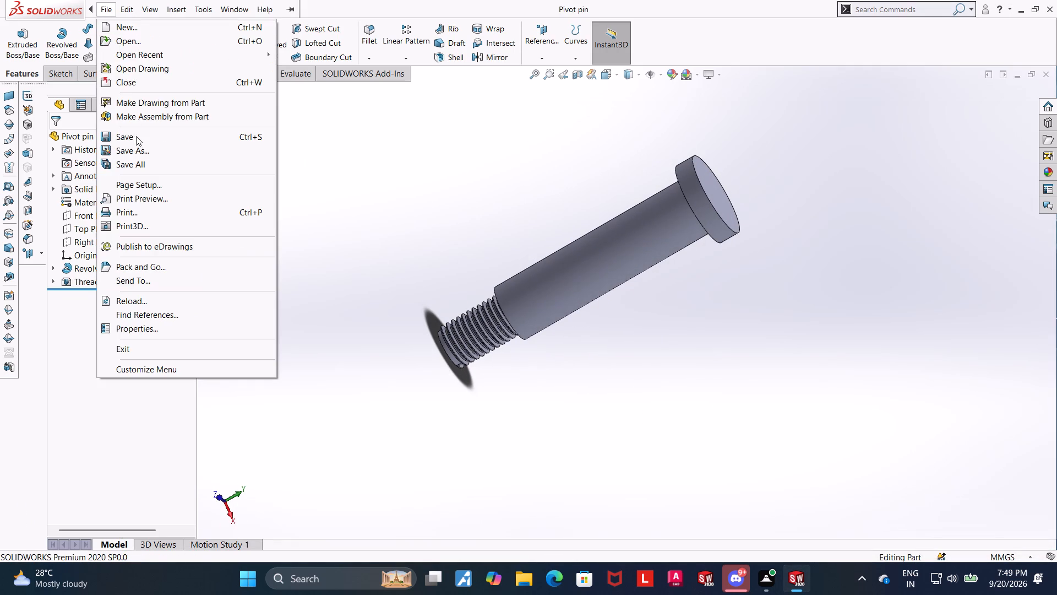
pyautogui.click(139, 150)
pyautogui.click(523, 275)
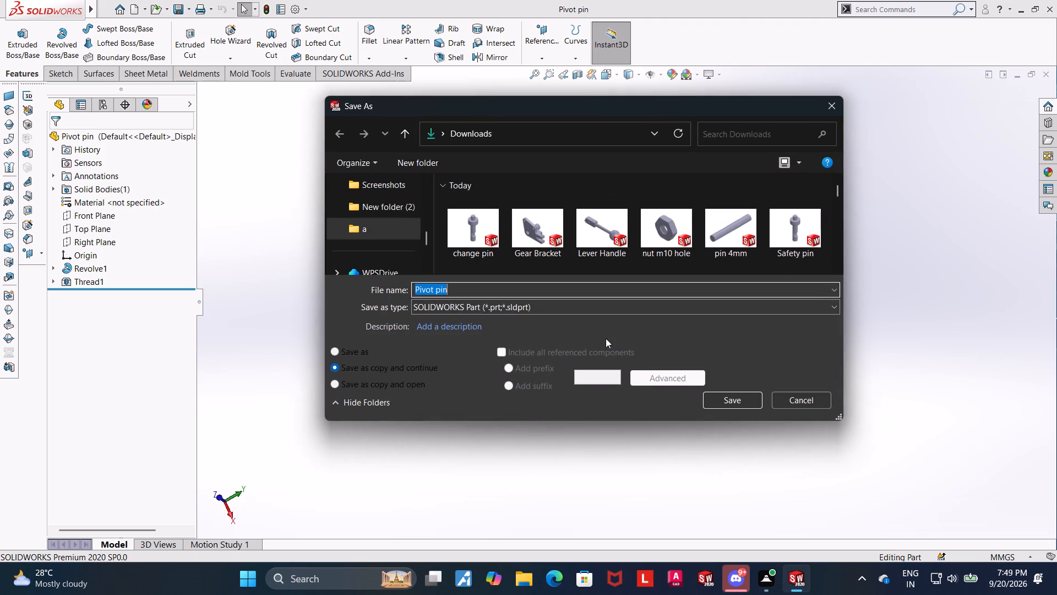
pyautogui.click(589, 309)
pyautogui.click(558, 80)
pyautogui.click(709, 423)
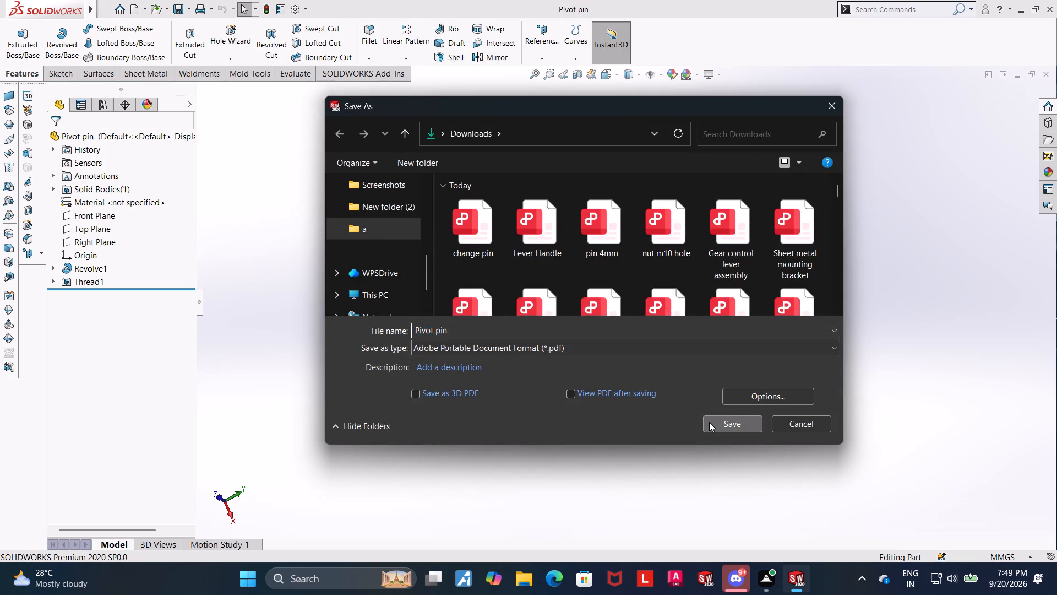
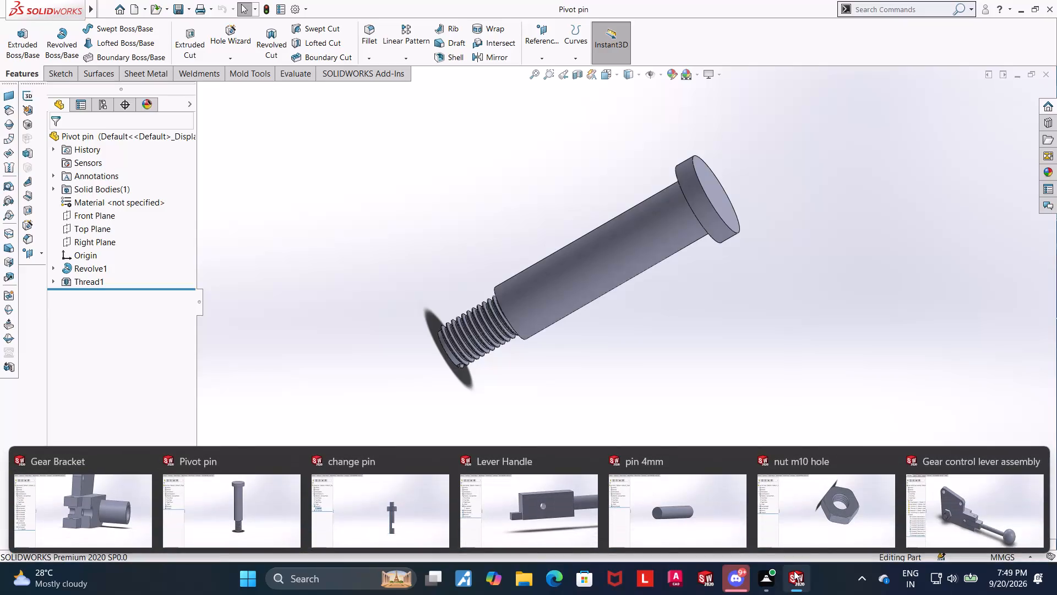
# Switch to the Gear Bracket part, angle it to show its fork and cylindrical boss, and export it to Downloads as a PDF using save as copy and continue.
pyautogui.click(94, 509)
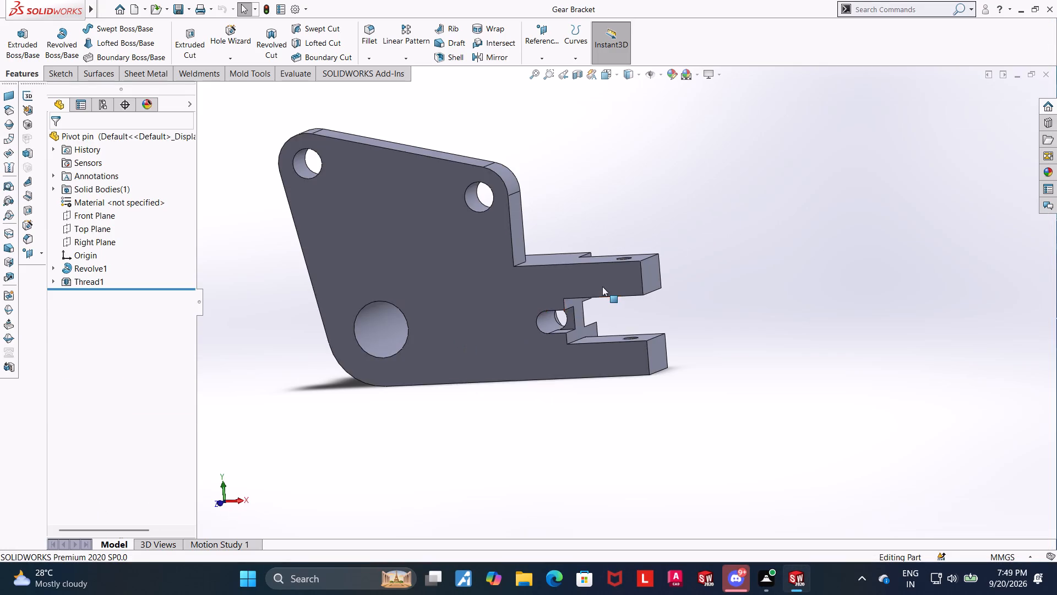
pyautogui.moveTo(673, 171); pyautogui.dragTo(518, 400, button='middle')
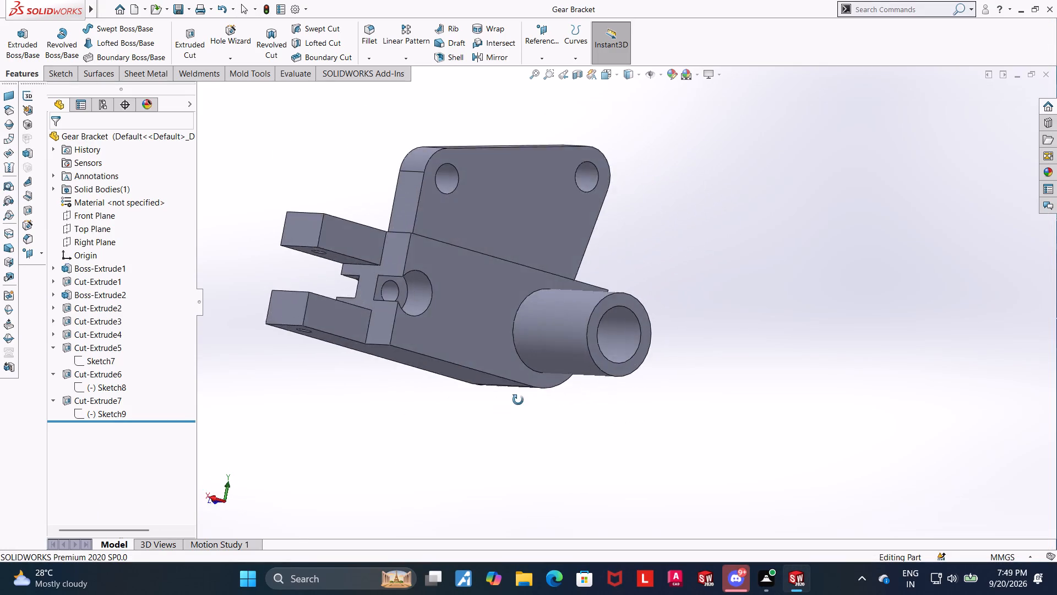
pyautogui.moveTo(518, 400); pyautogui.dragTo(542, 432, button='middle')
pyautogui.scroll(3, 460, 305)
pyautogui.scroll(-2, 522, 225)
pyautogui.moveTo(762, 182); pyautogui.dragTo(762, 247, button='middle')
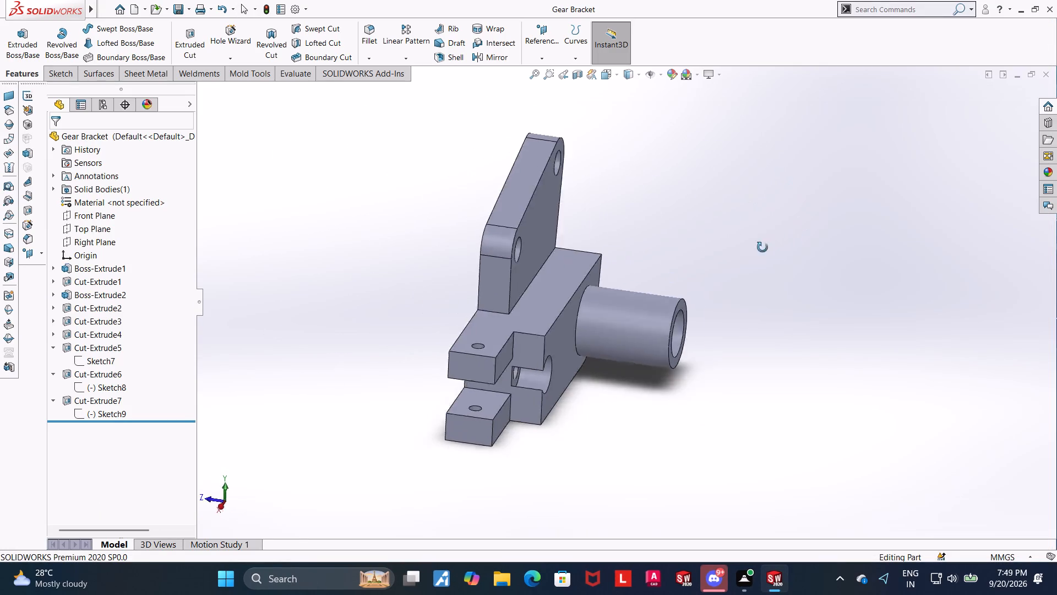
pyautogui.moveTo(762, 247); pyautogui.dragTo(747, 238, button='middle')
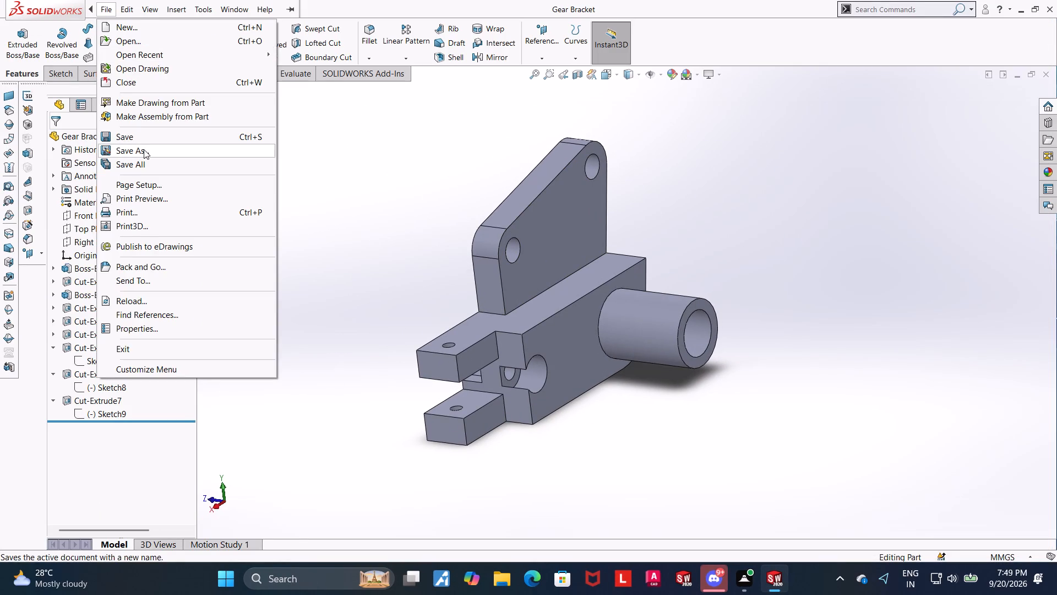
pyautogui.click(144, 149)
pyautogui.click(471, 268)
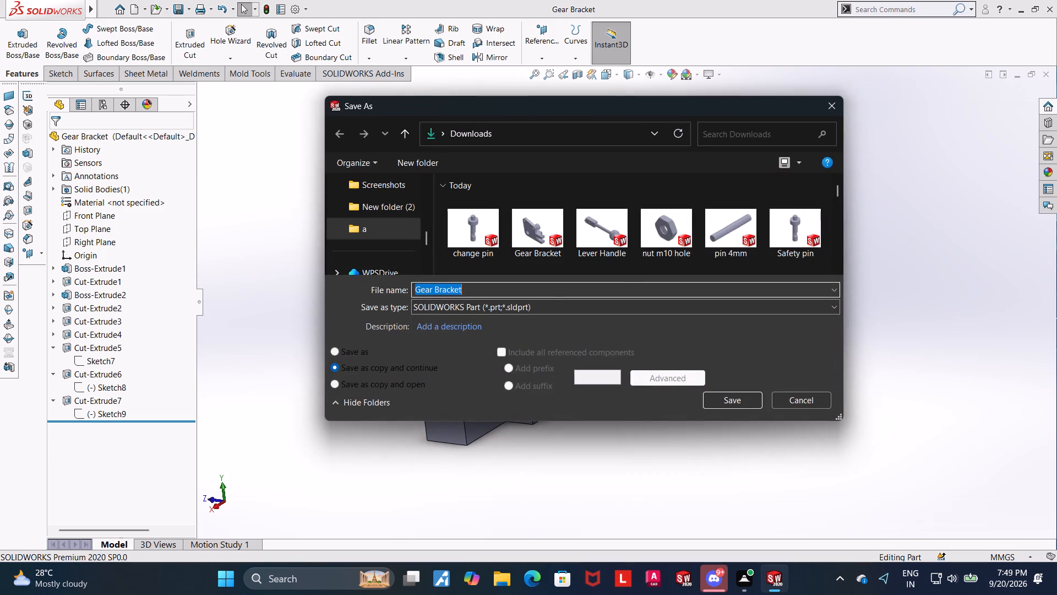
pyautogui.click(513, 310)
pyautogui.click(564, 88)
pyautogui.click(726, 425)
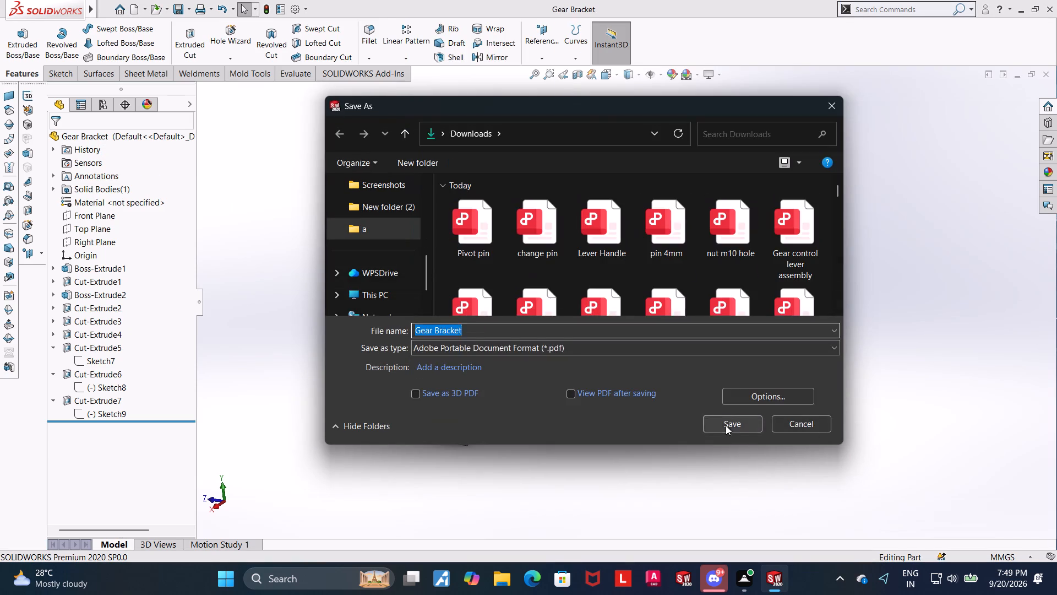